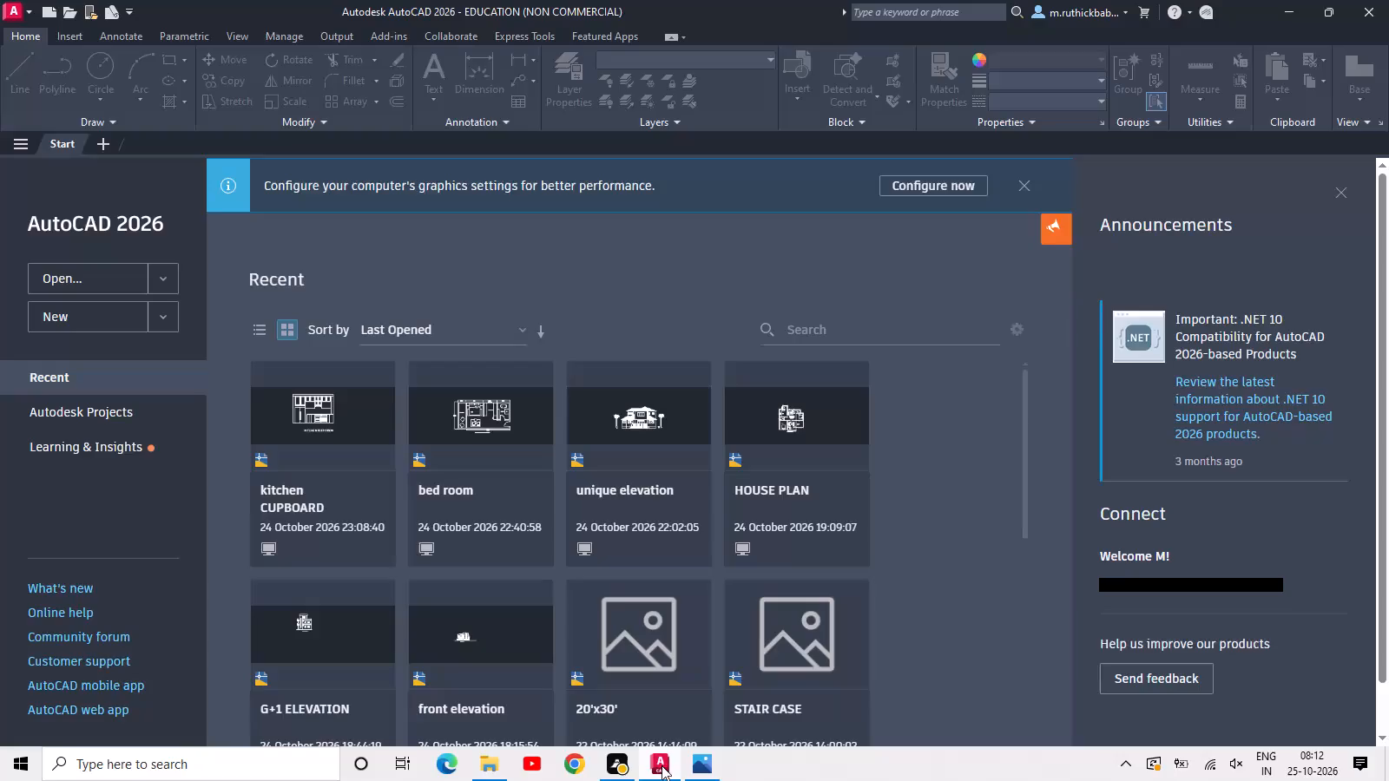
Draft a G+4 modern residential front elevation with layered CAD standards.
Create a new drawing and save it in Documents as ELEGENT ELEVATION.
click(118, 308)
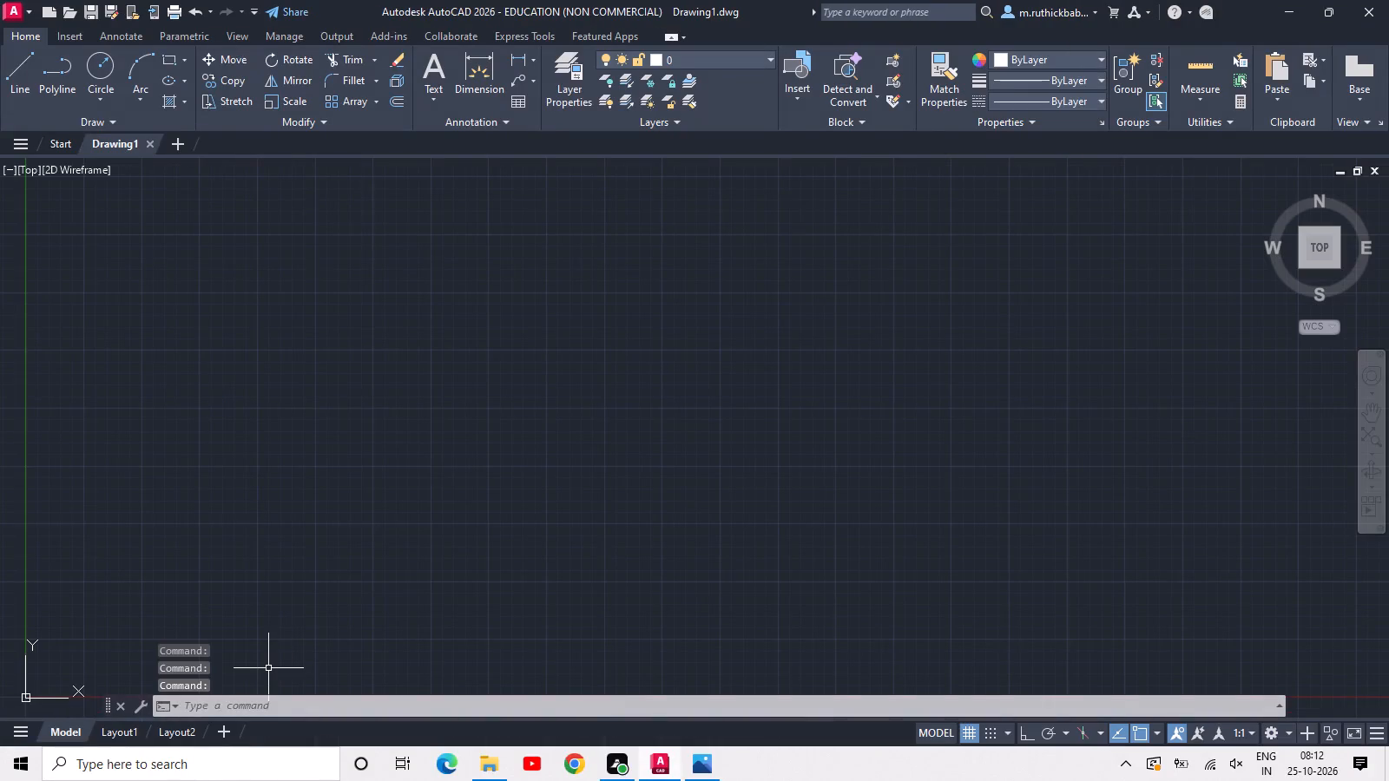
key(ctrl+s)
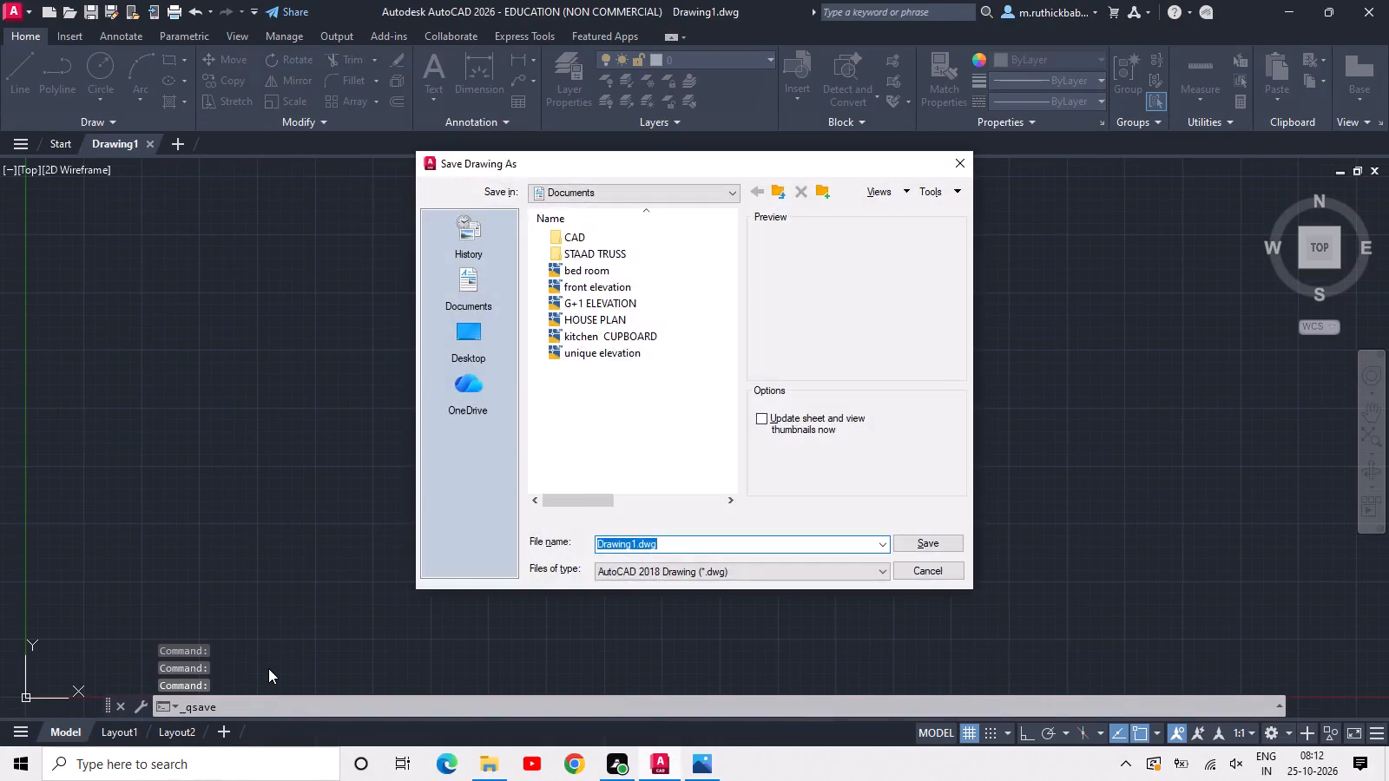
text(ELEGENT)
key(space)
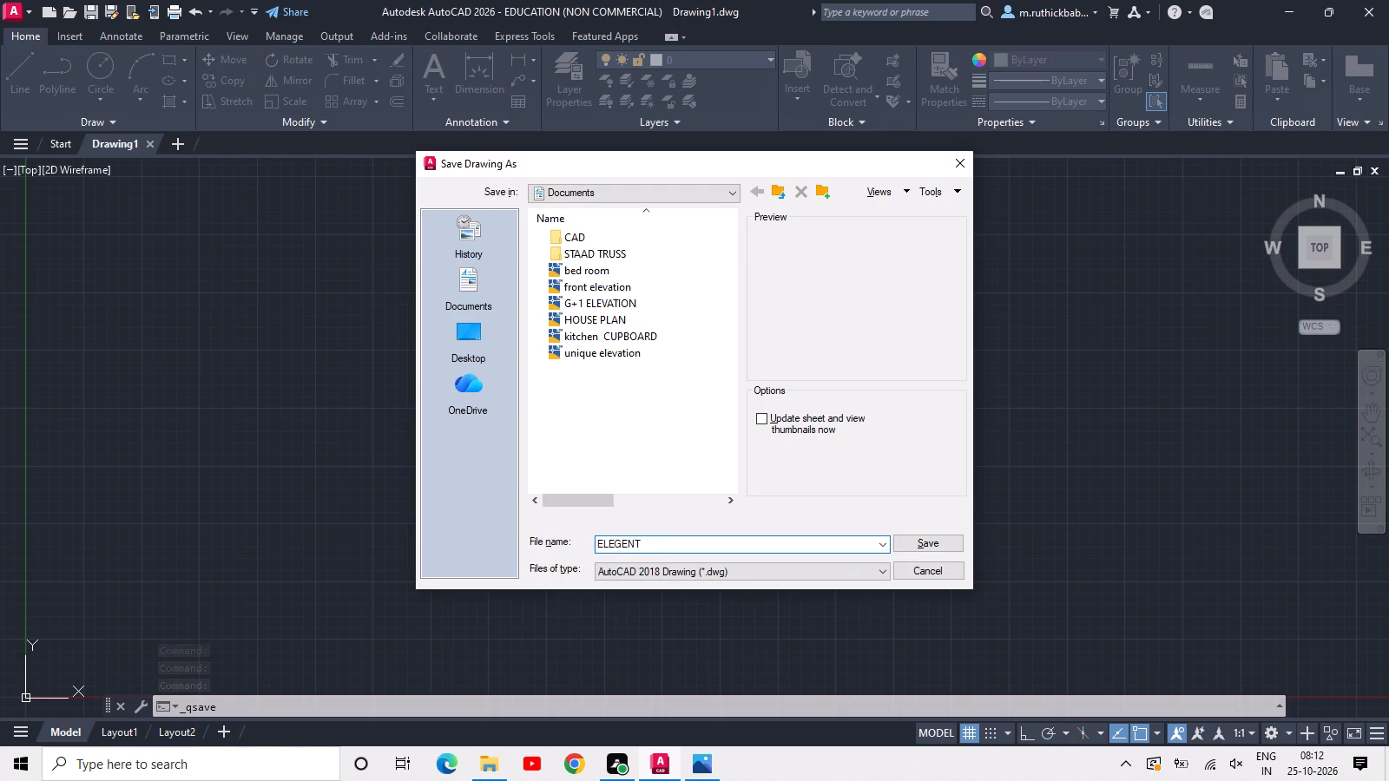
text(ELE)
text(VATION)
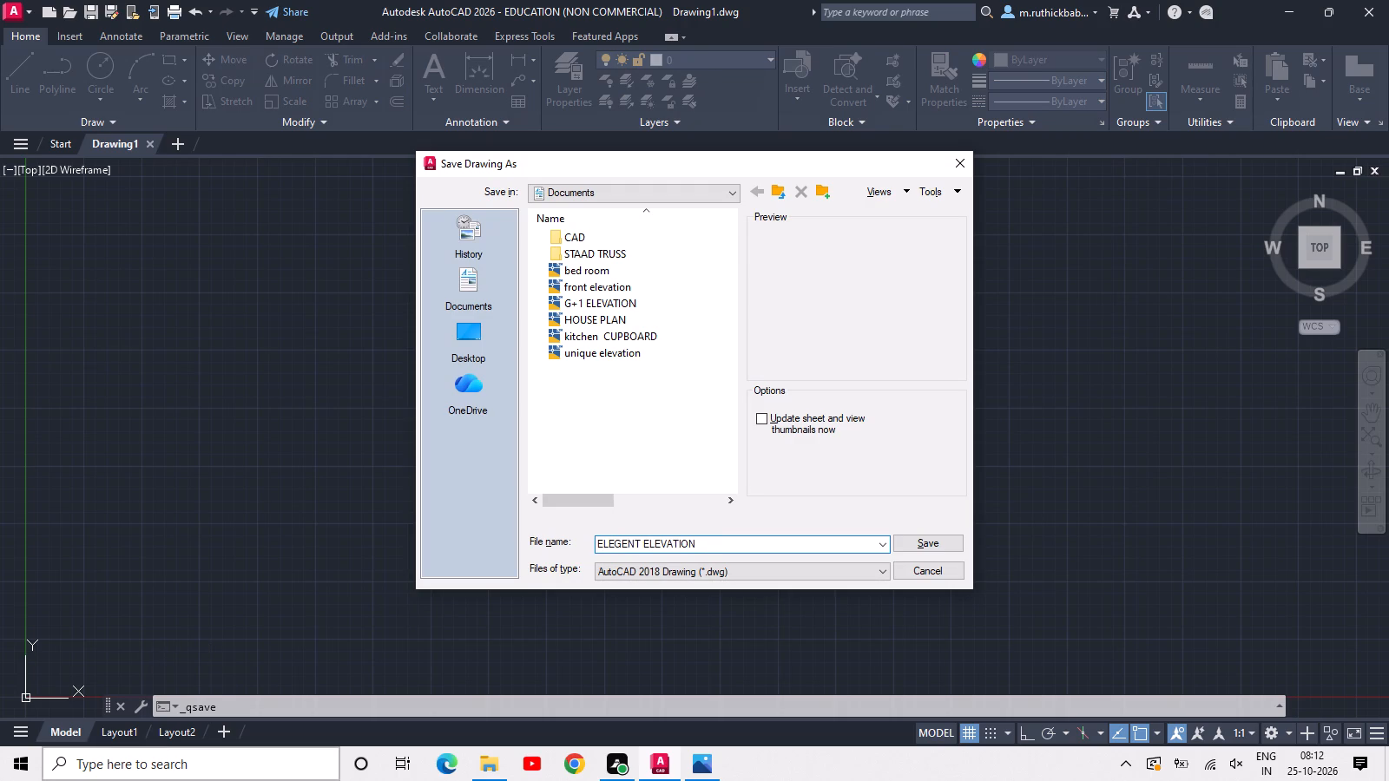
key(space)
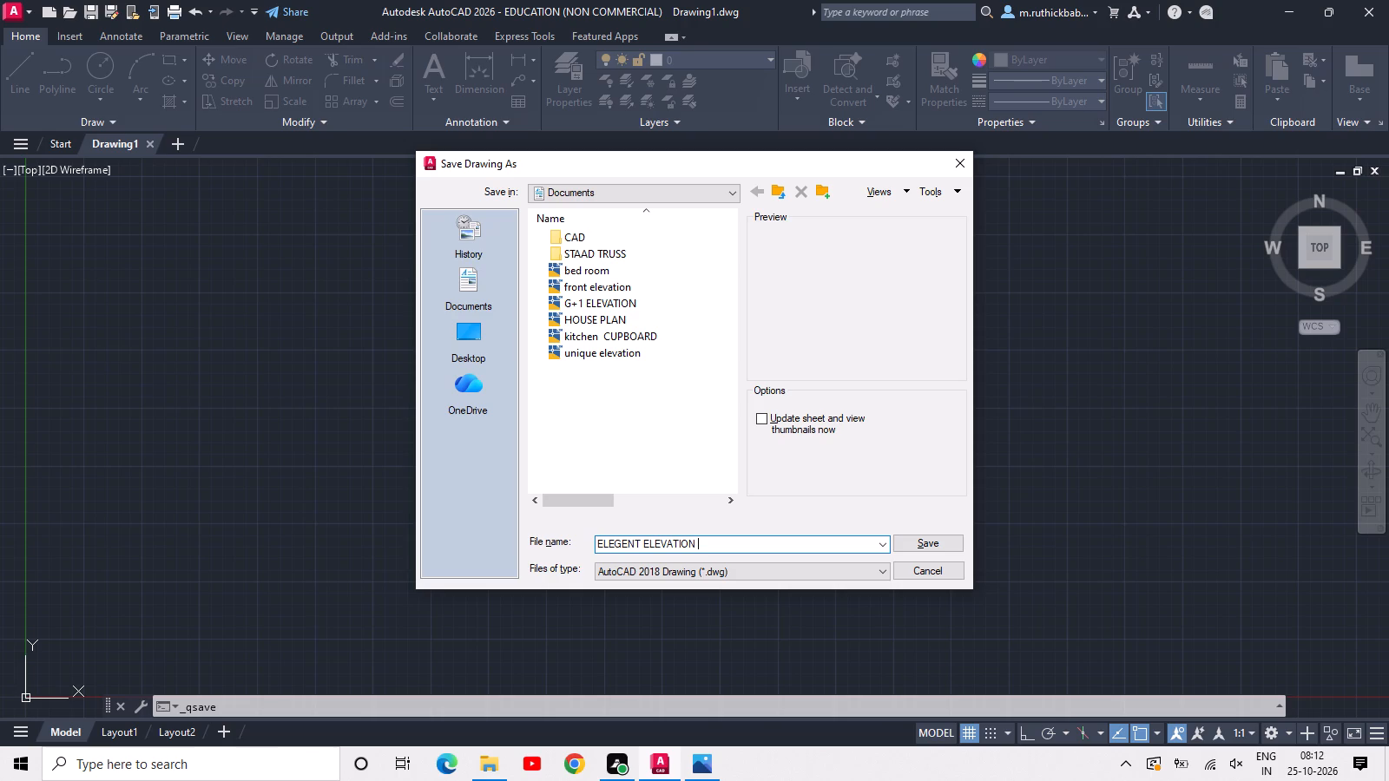
key(Return)
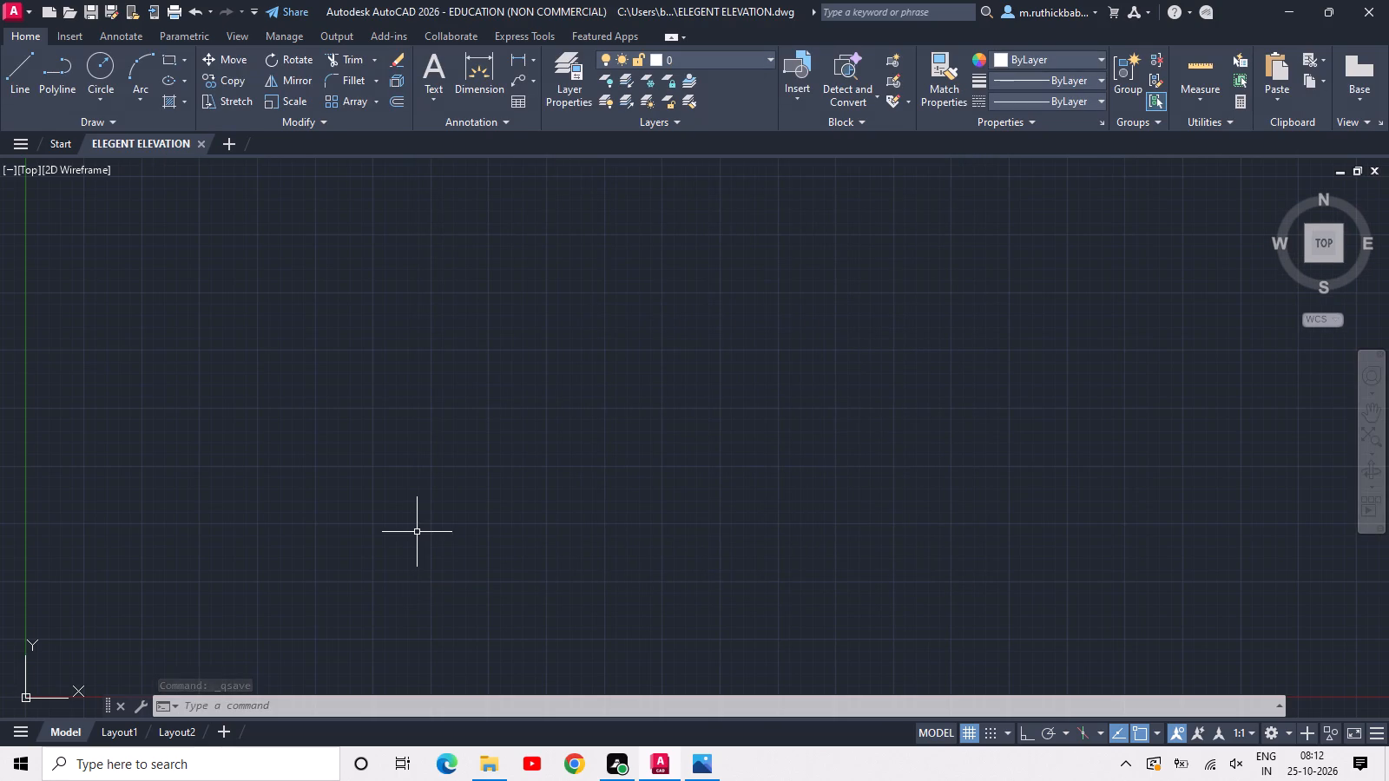
Configure the drawing units to Engineering length with 0'-0" precision.
text(UN)
key(space)
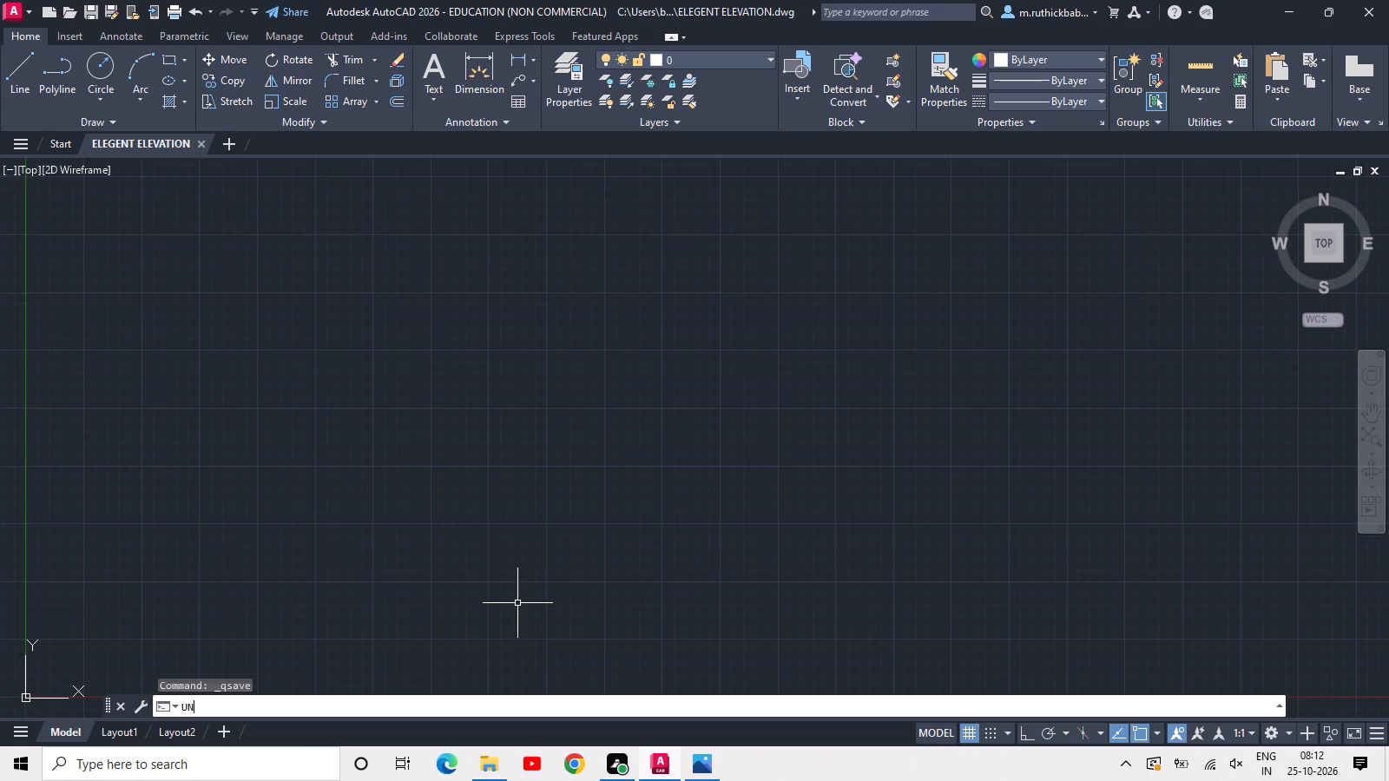
right_click(584, 102)
click(584, 102)
key(Escape)
key(Escape)
key(Escape)
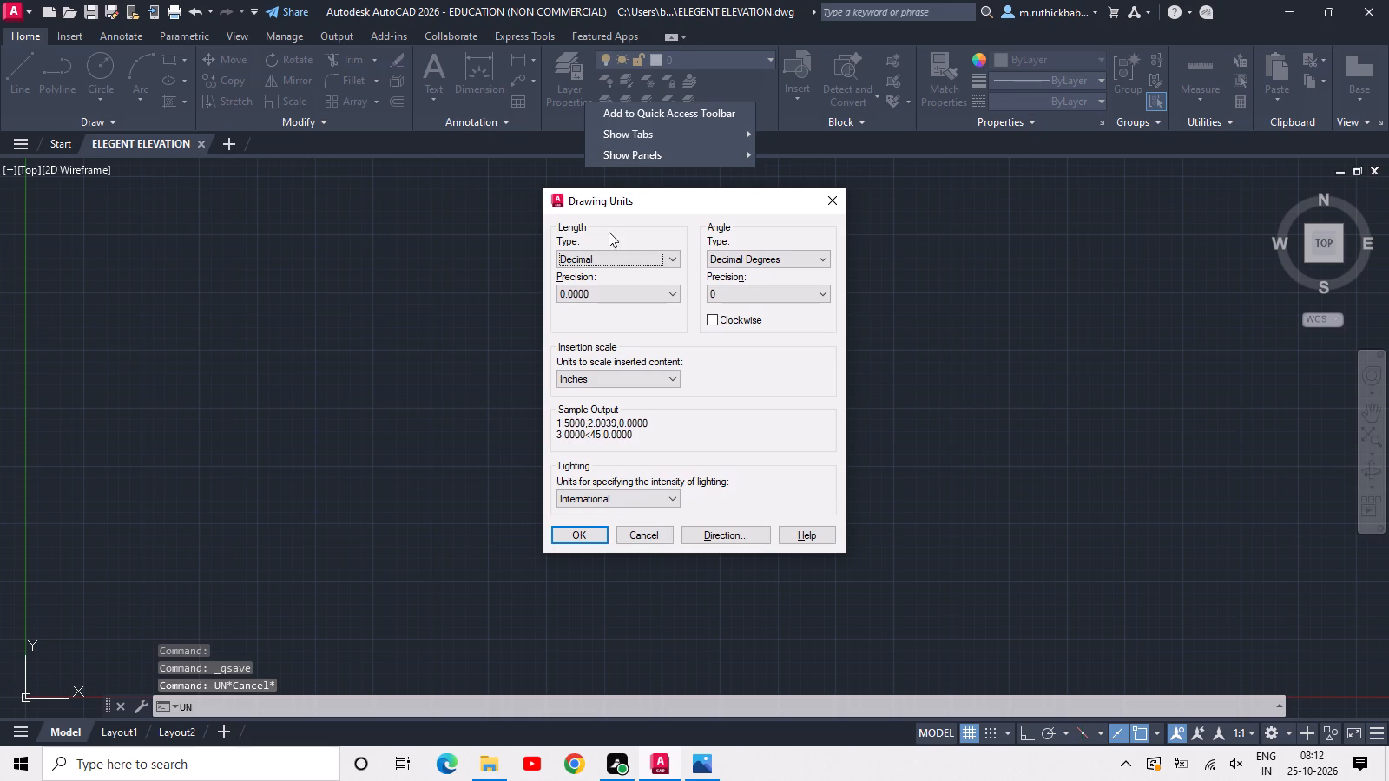
click(602, 260)
click(622, 253)
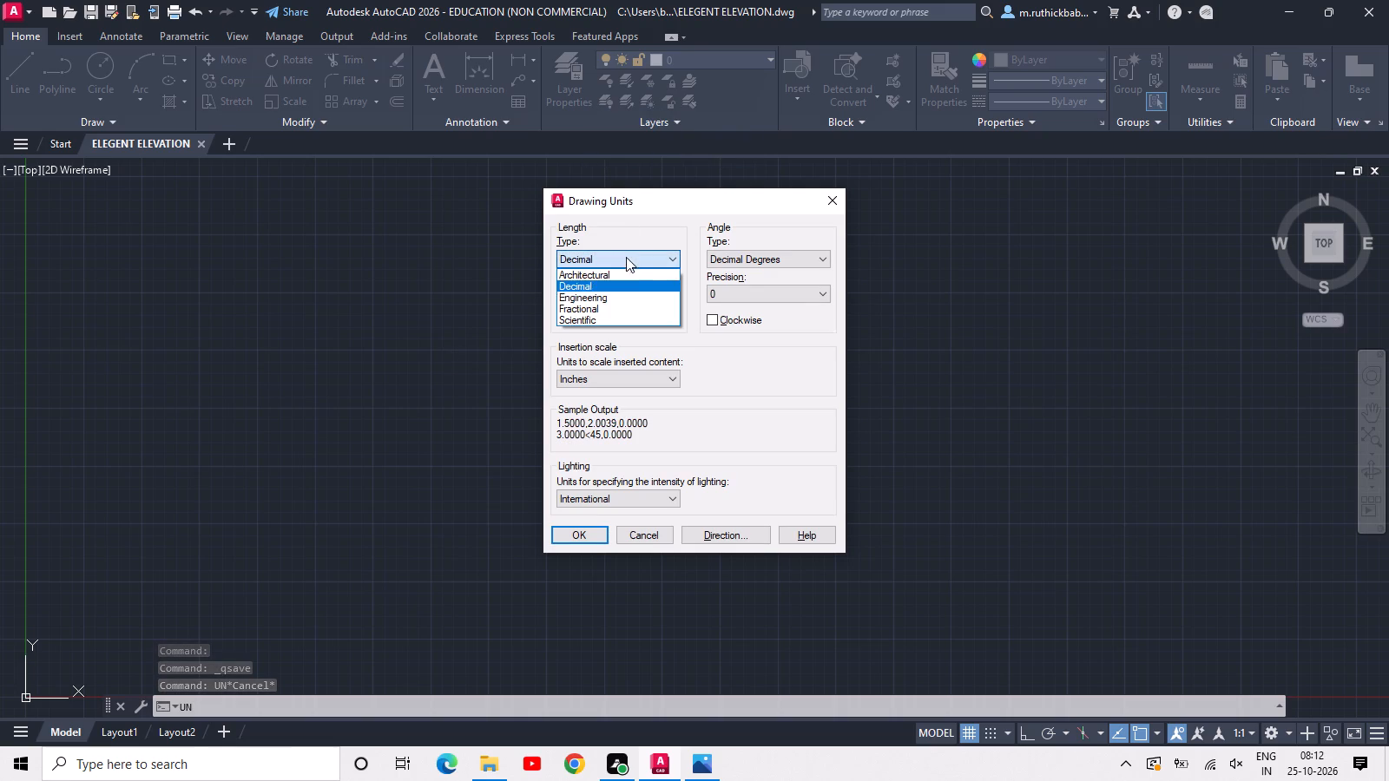
click(612, 294)
click(612, 287)
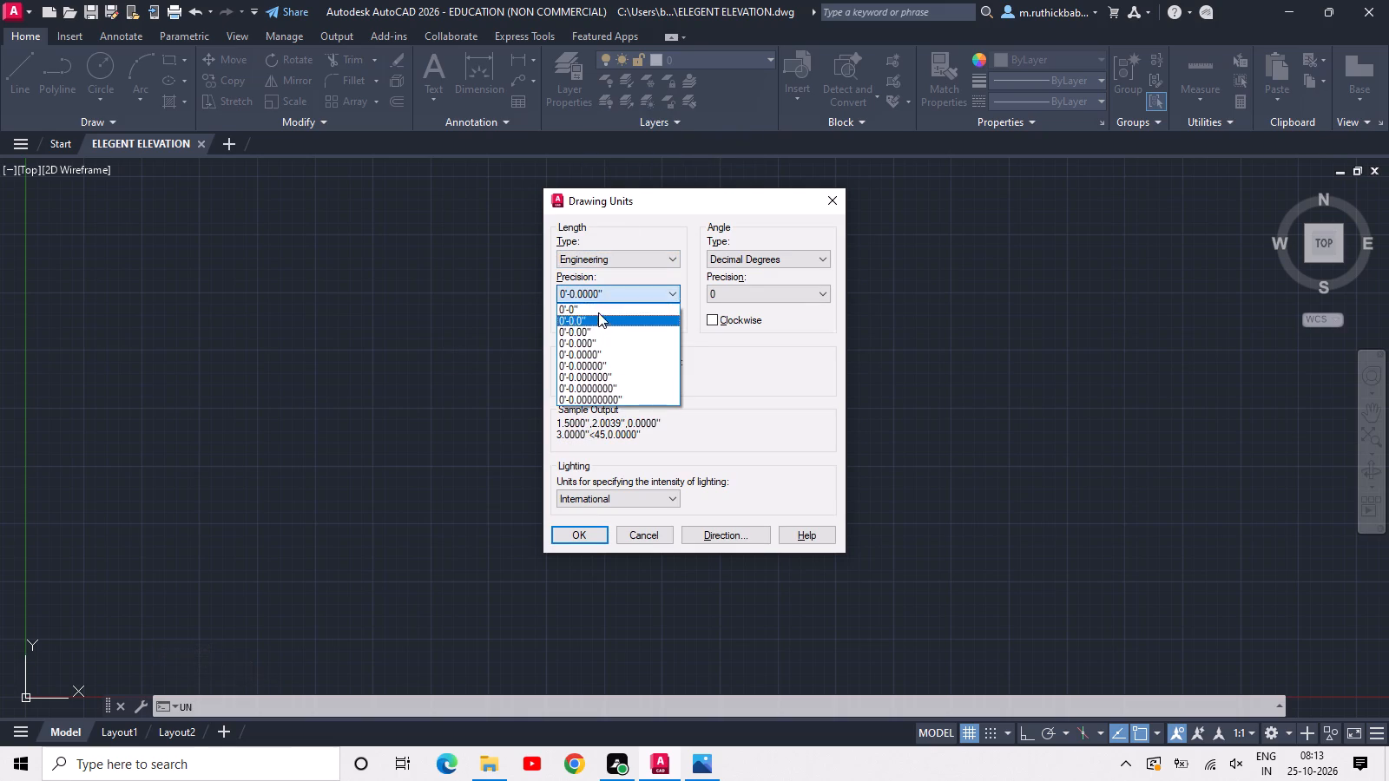
click(600, 305)
click(580, 524)
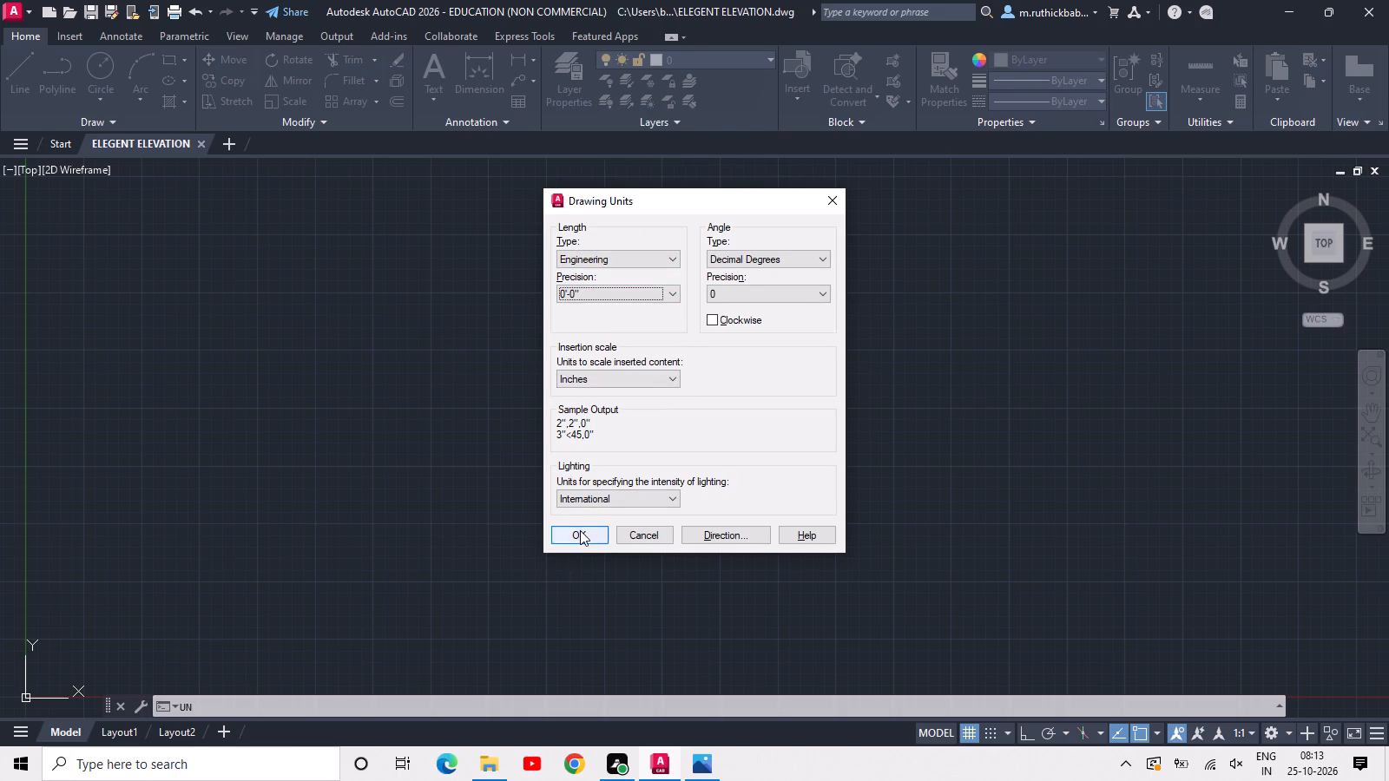
click(580, 531)
right_click(501, 377)
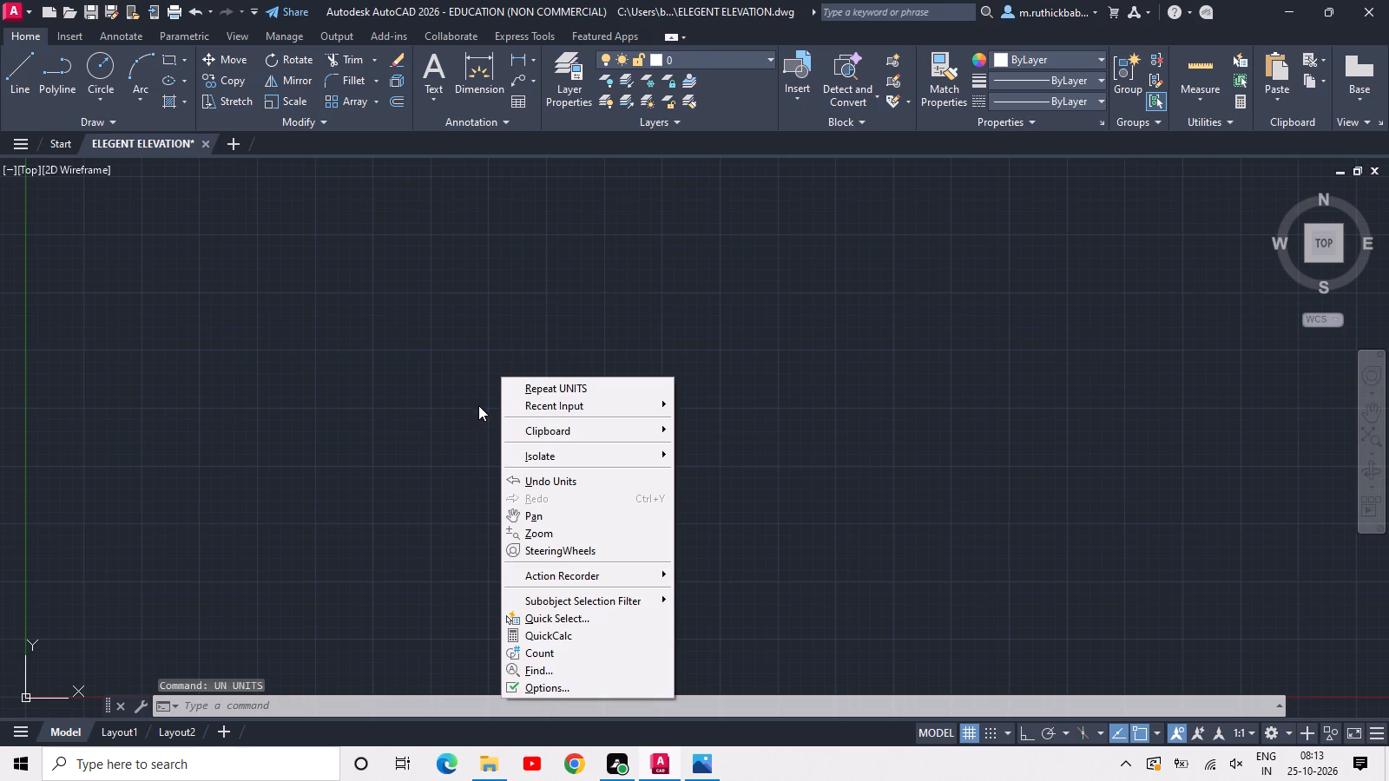
key(Escape)
Draw a rectangle 50' wide and 10' high near the origin.
text(REC)
key(space)
click(384, 364)
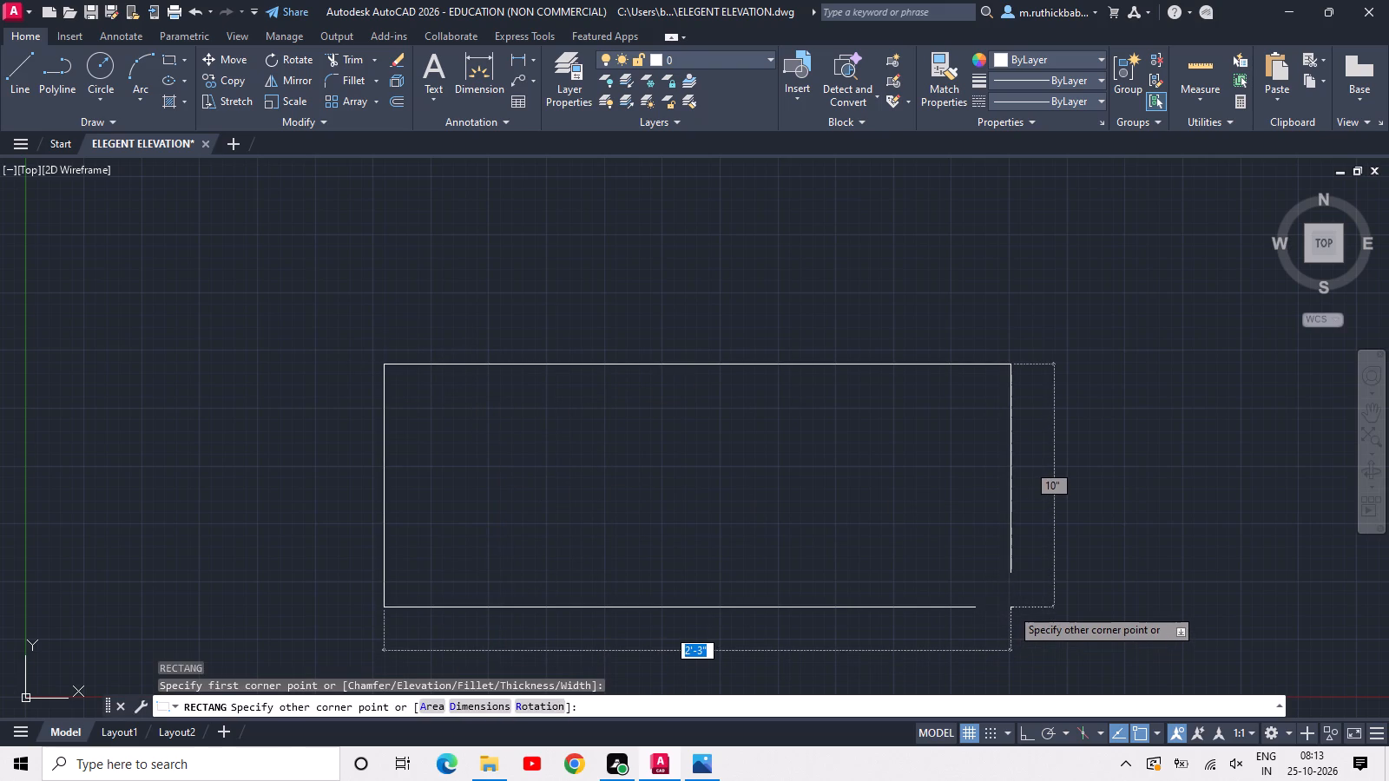
text(50)
key(apostrophe)
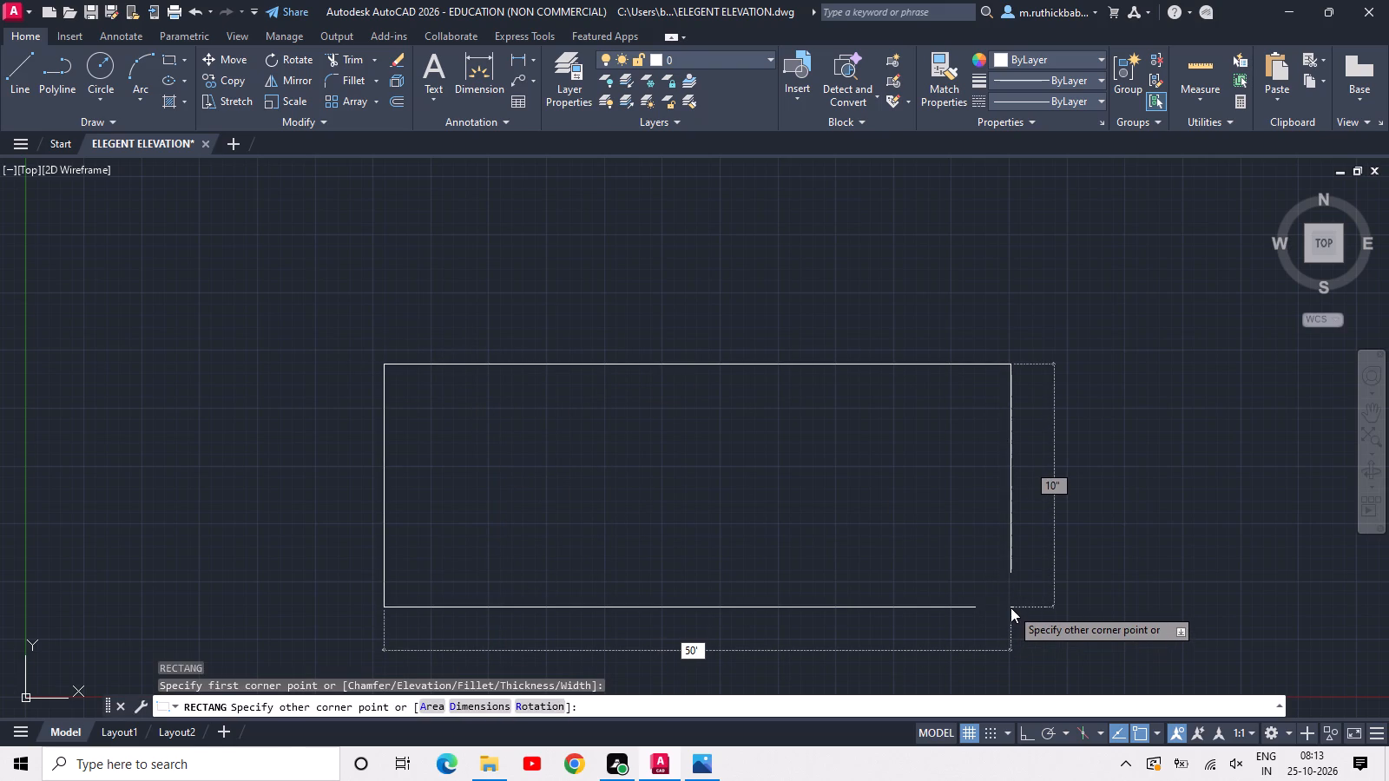
key(Tab)
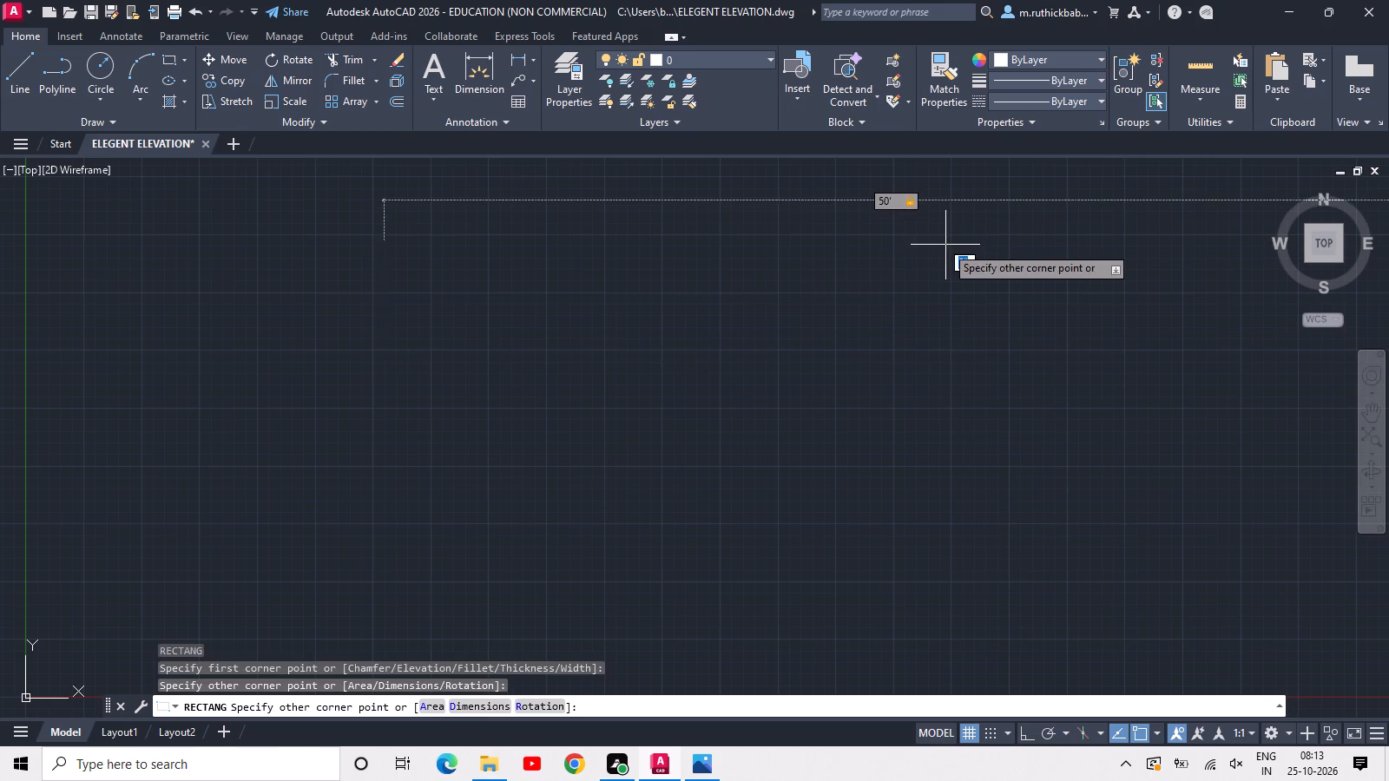
middle_drag(945, 246, 806, 520)
scroll(813, 496, down, 2)
text(10')
key(Return)
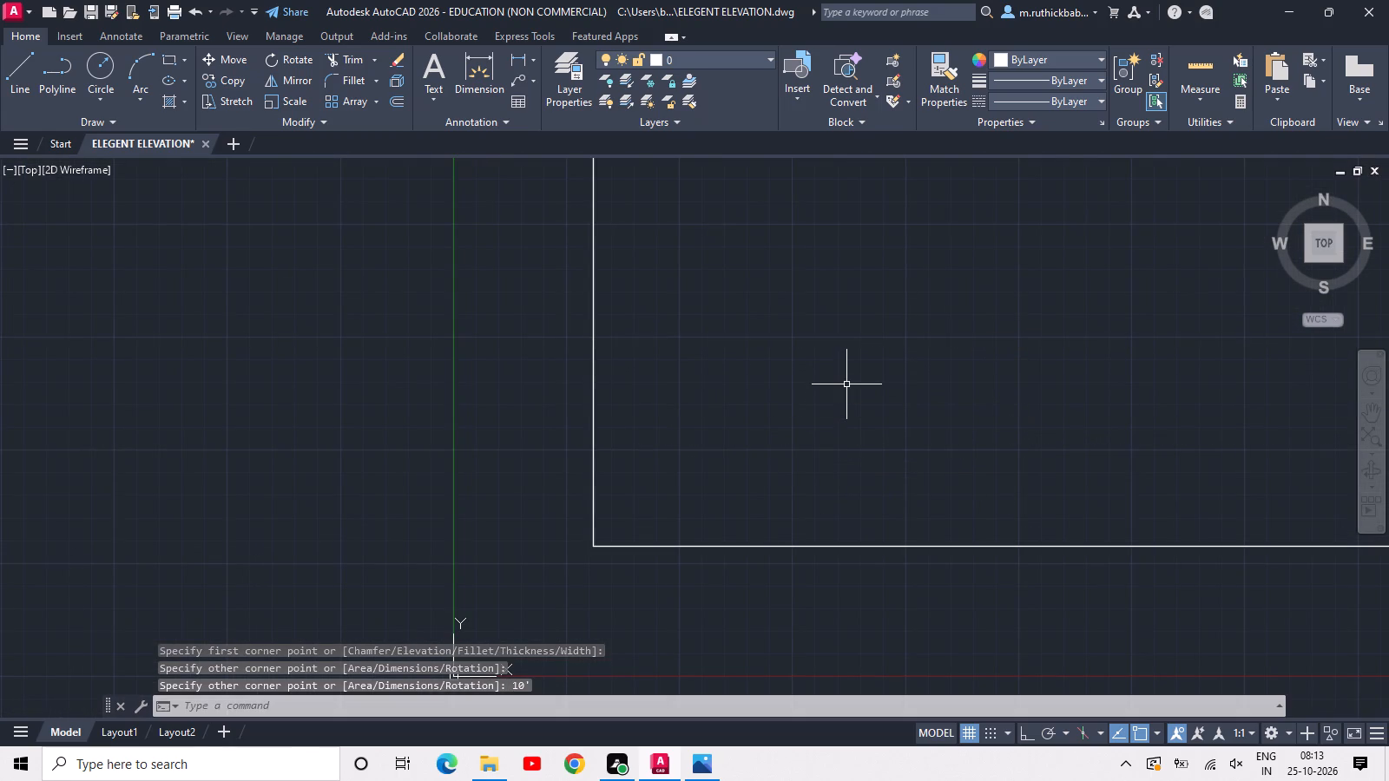
scroll(846, 384, down, 5)
middle_drag(932, 351, 291, 461)
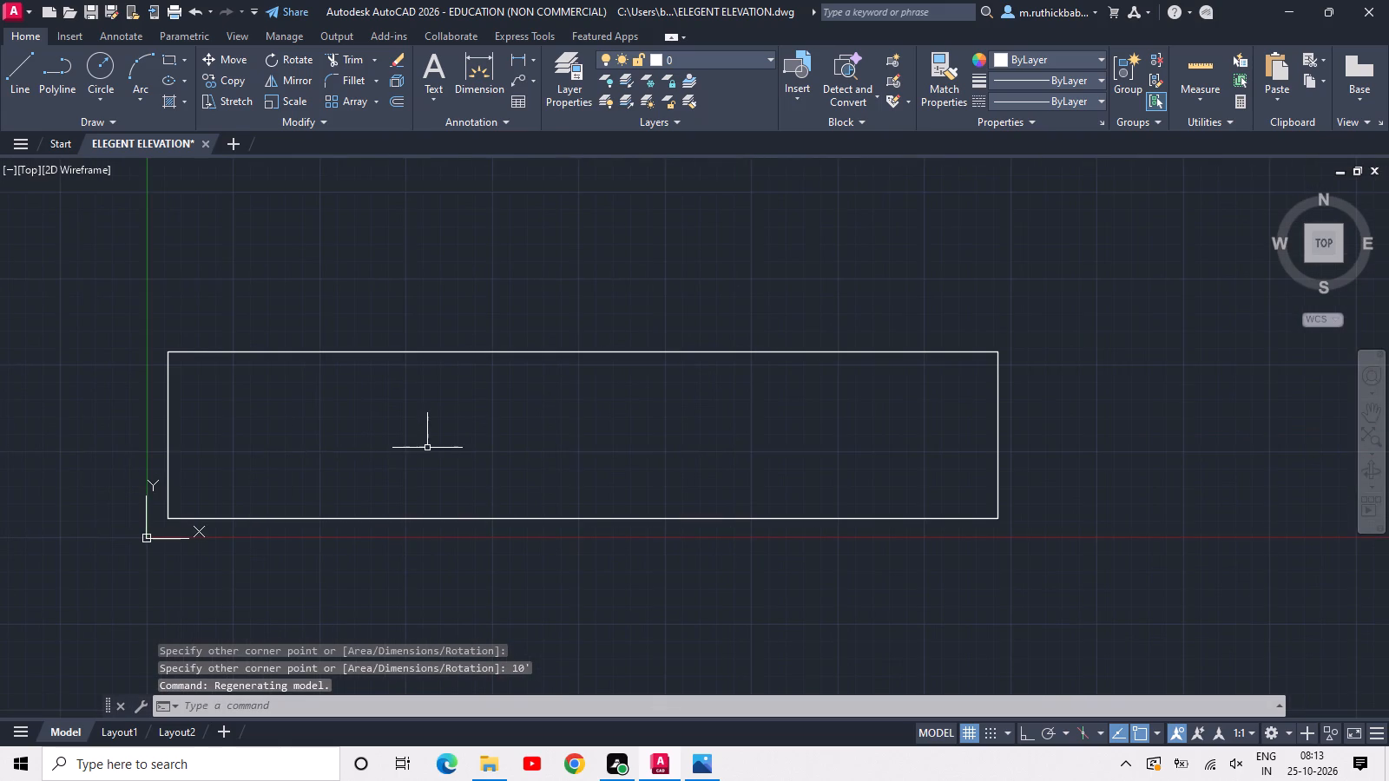
middle_drag(428, 448, 529, 495)
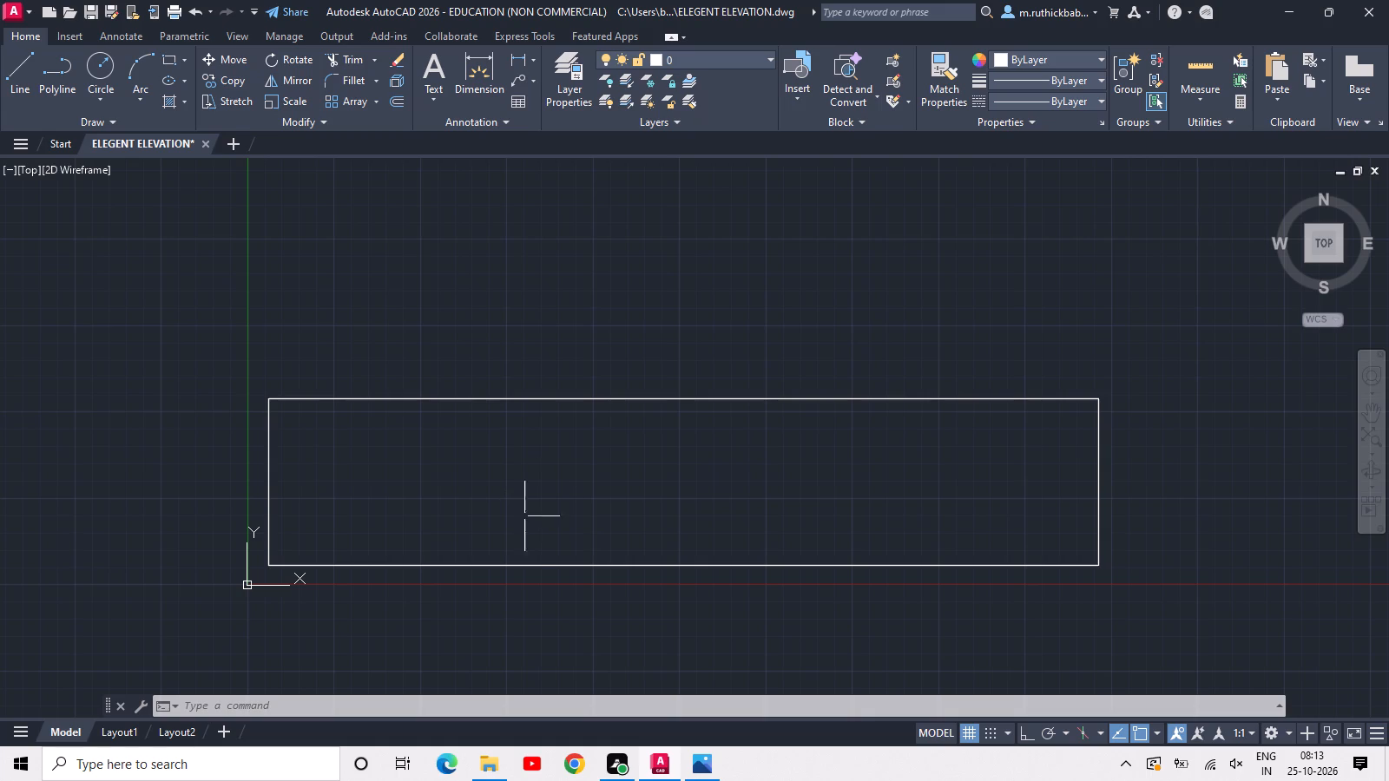
Move the rectangle by its bottom edge's midpoint about 28' to the right and slightly upward, away from the origin.
drag(633, 609, 613, 587)
click(480, 454)
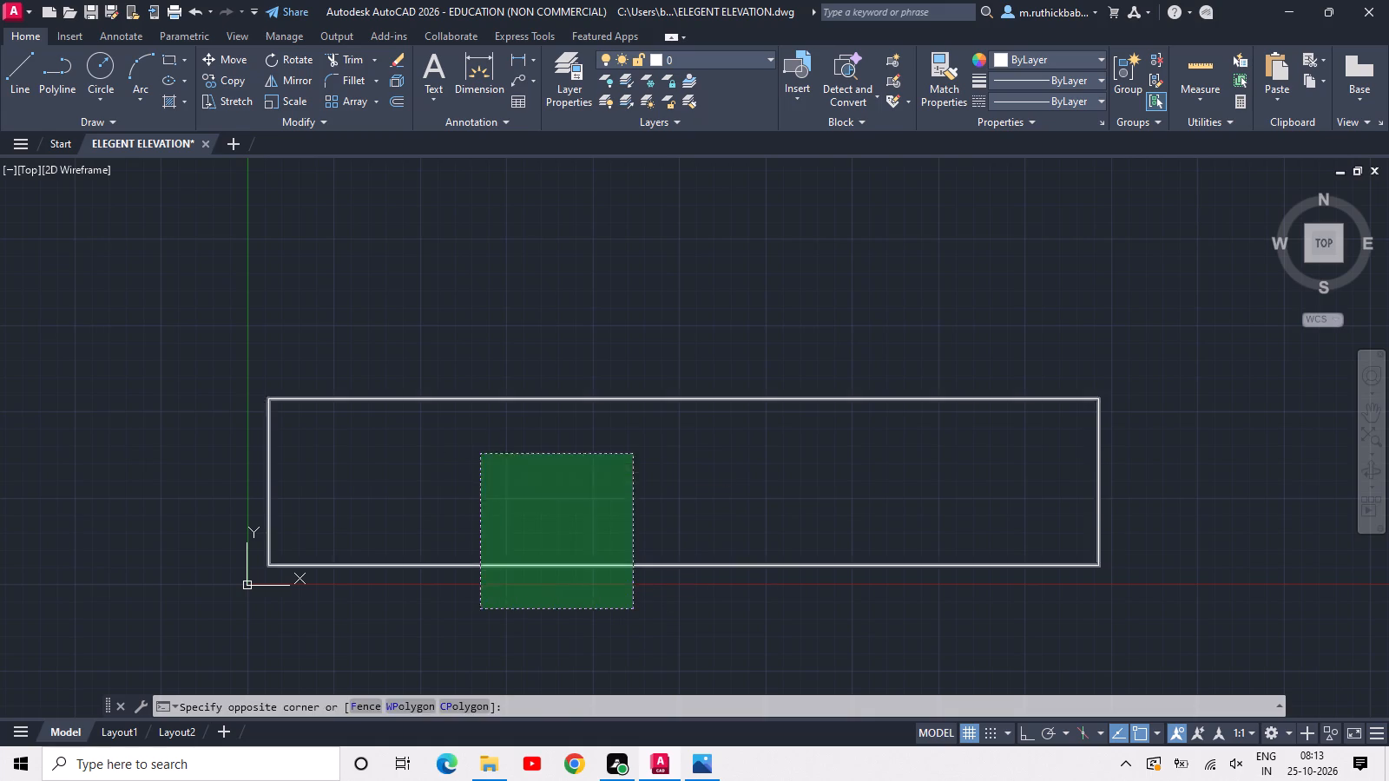
text(MO)
key(v)
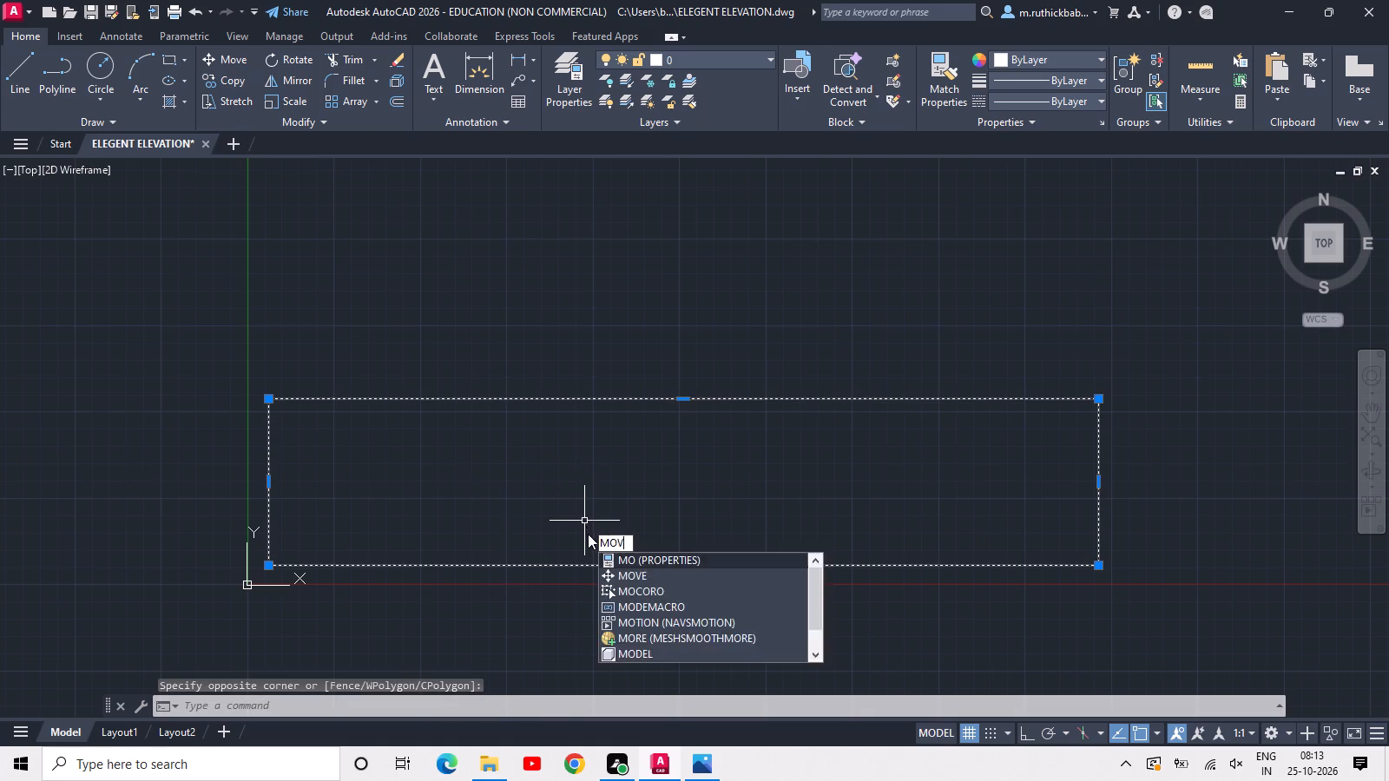
key(space)
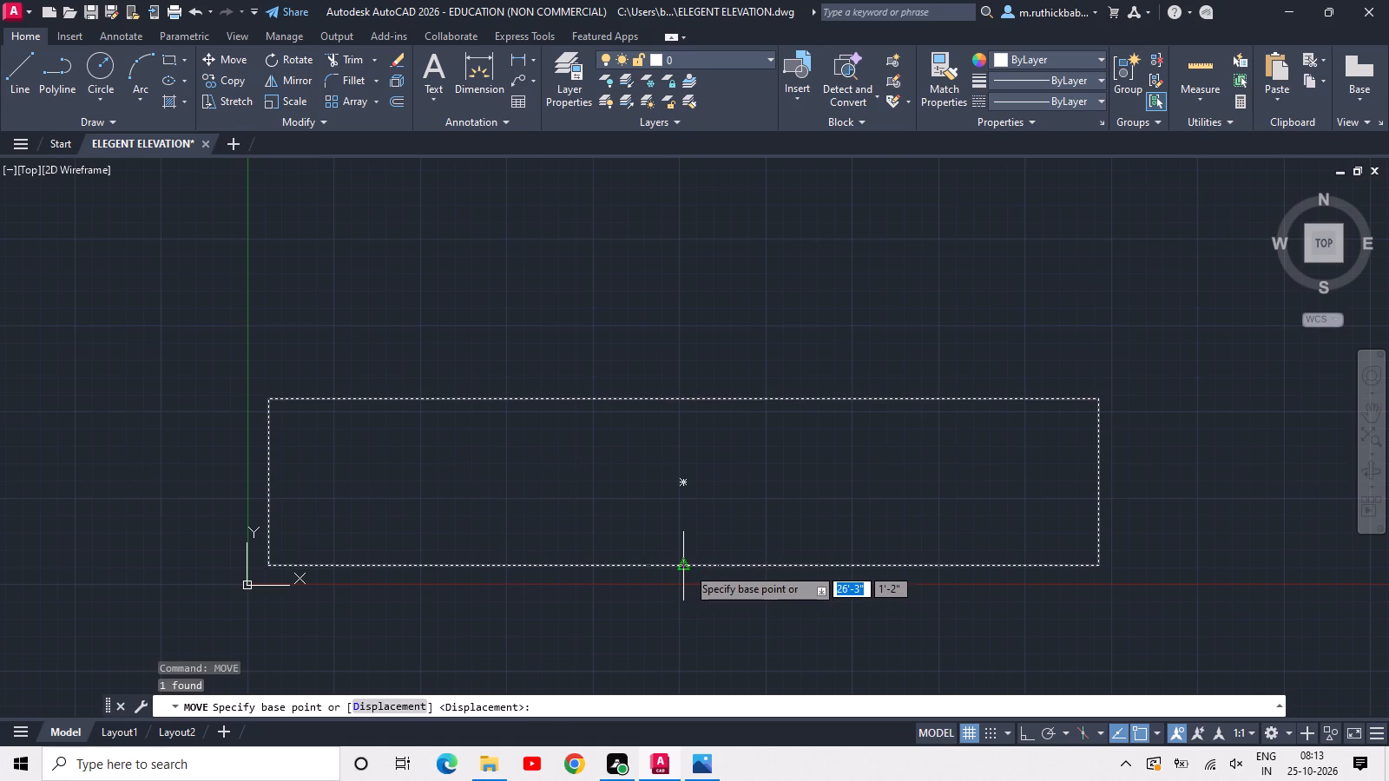
click(687, 567)
middle_drag(1007, 559, 611, 637)
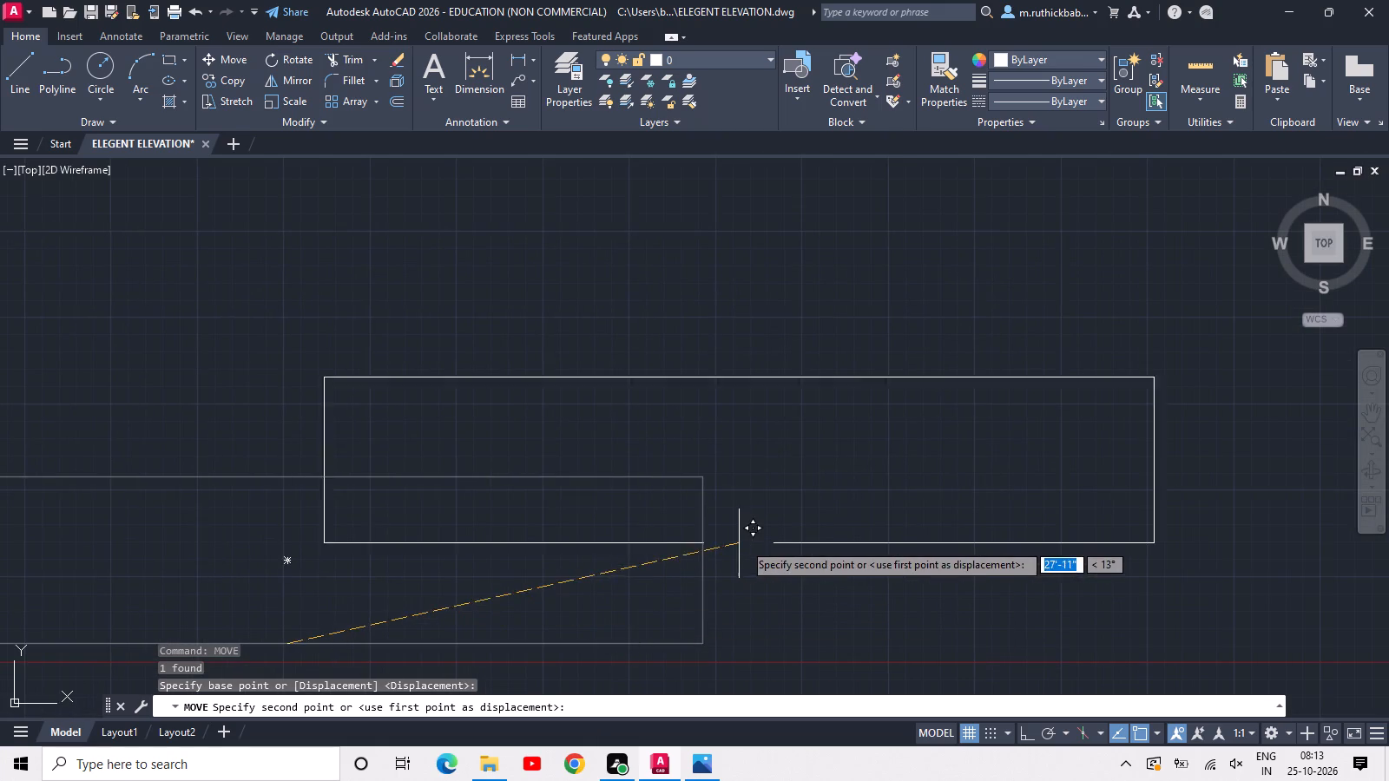
click(748, 555)
key(grave)
key(Escape)
key(Escape)
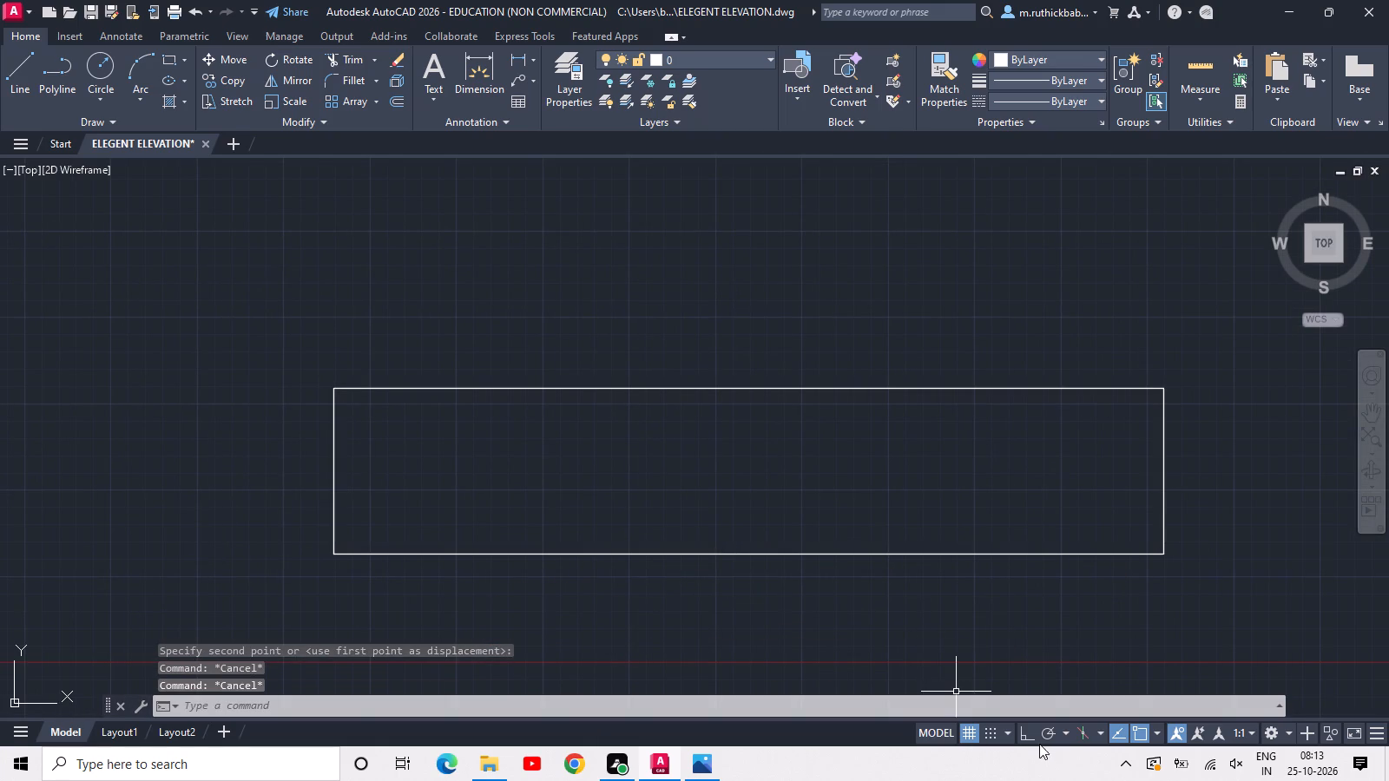
Turn on Ortho mode.
click(1026, 733)
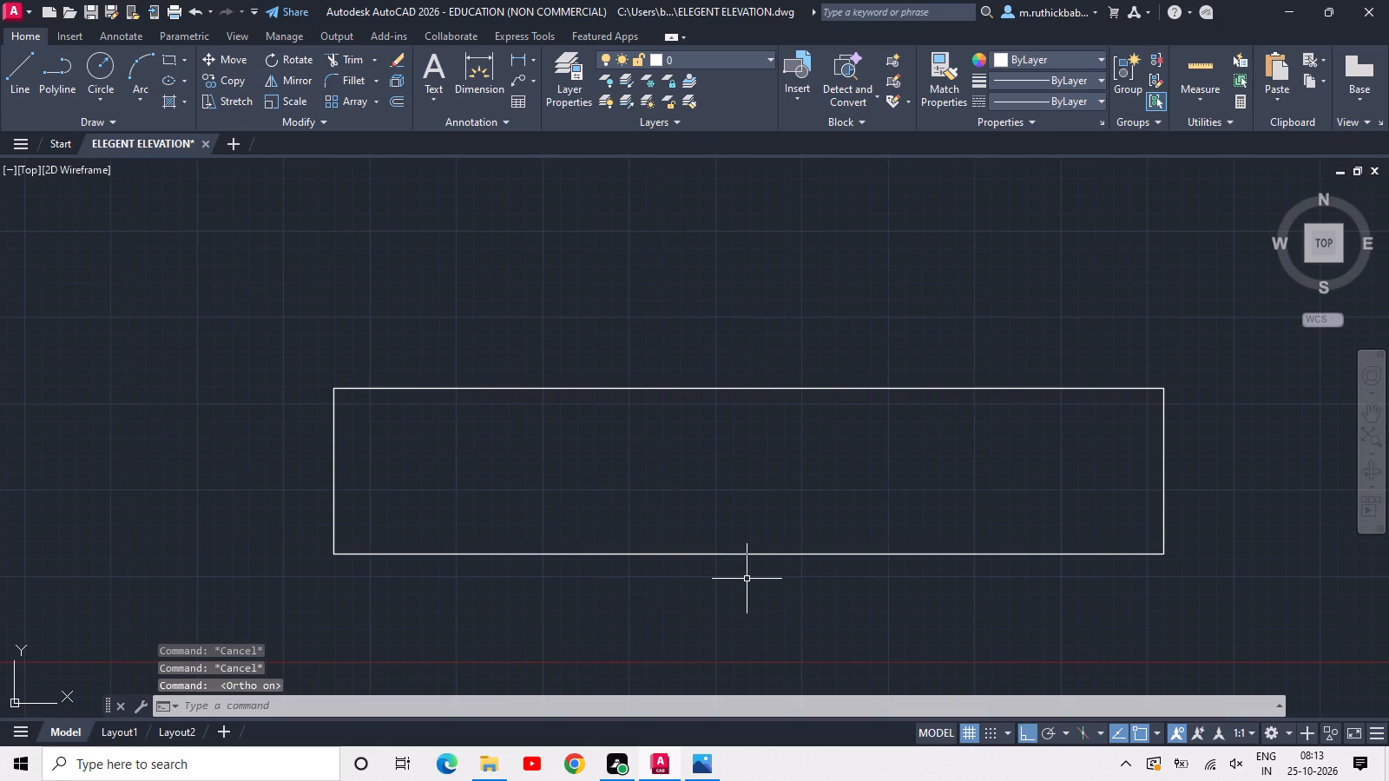
Explode the 50' by 10' rectangle into separate lines.
drag(727, 568, 718, 553)
click(668, 491)
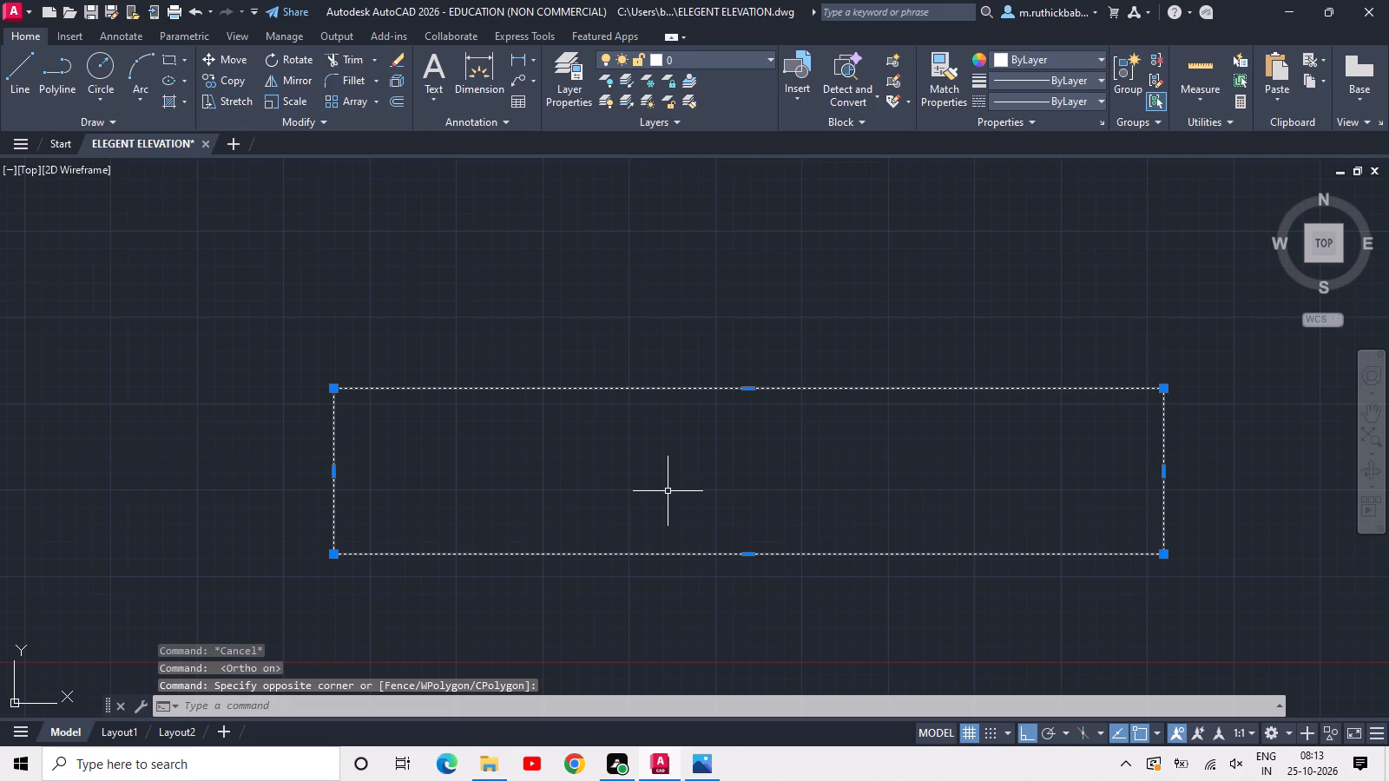
text(X)
key(space)
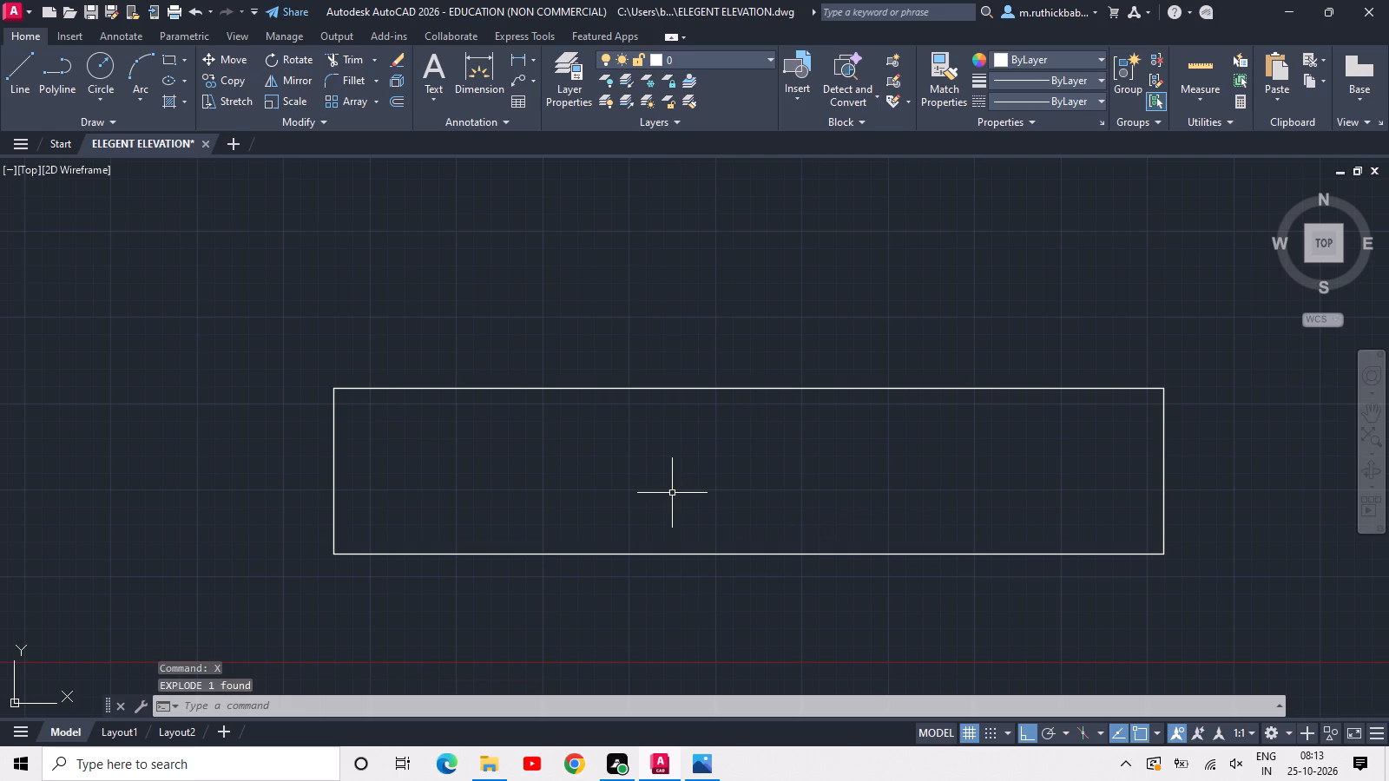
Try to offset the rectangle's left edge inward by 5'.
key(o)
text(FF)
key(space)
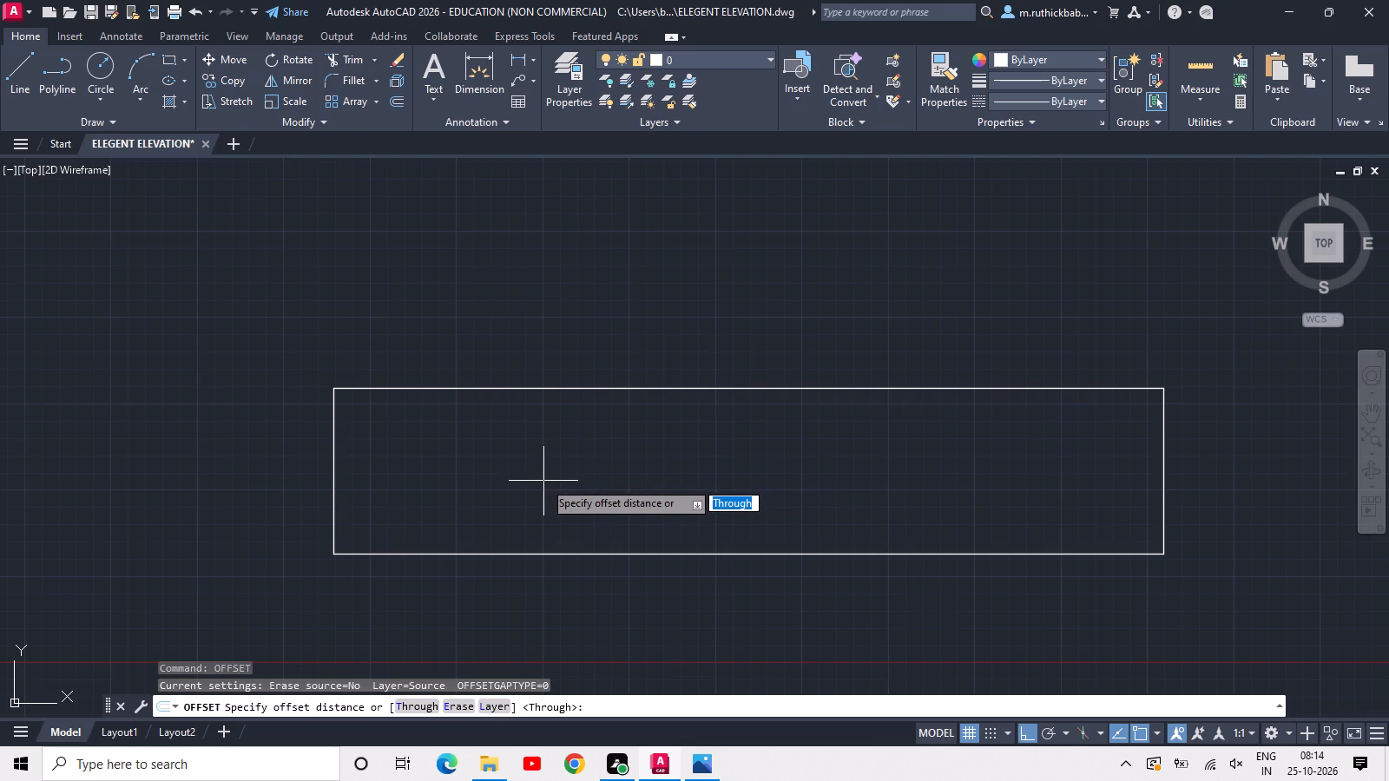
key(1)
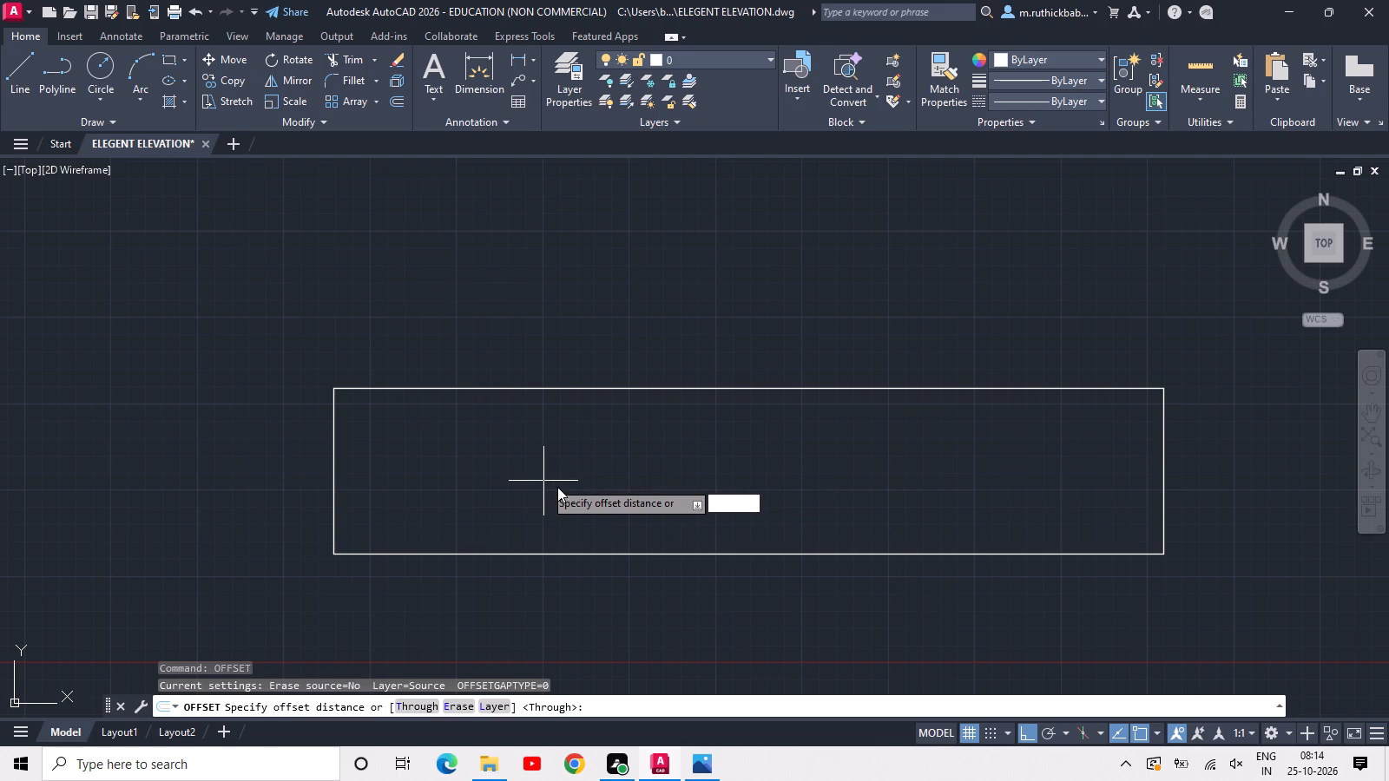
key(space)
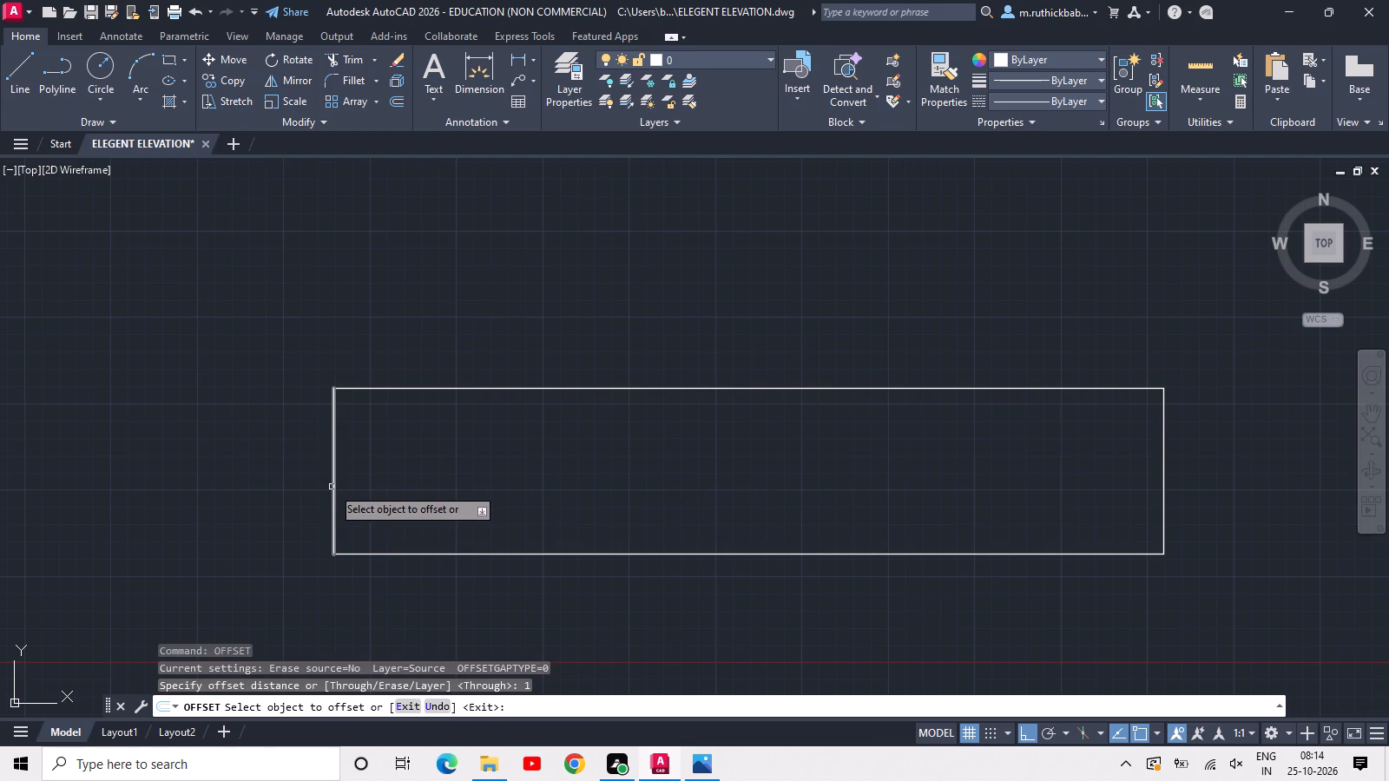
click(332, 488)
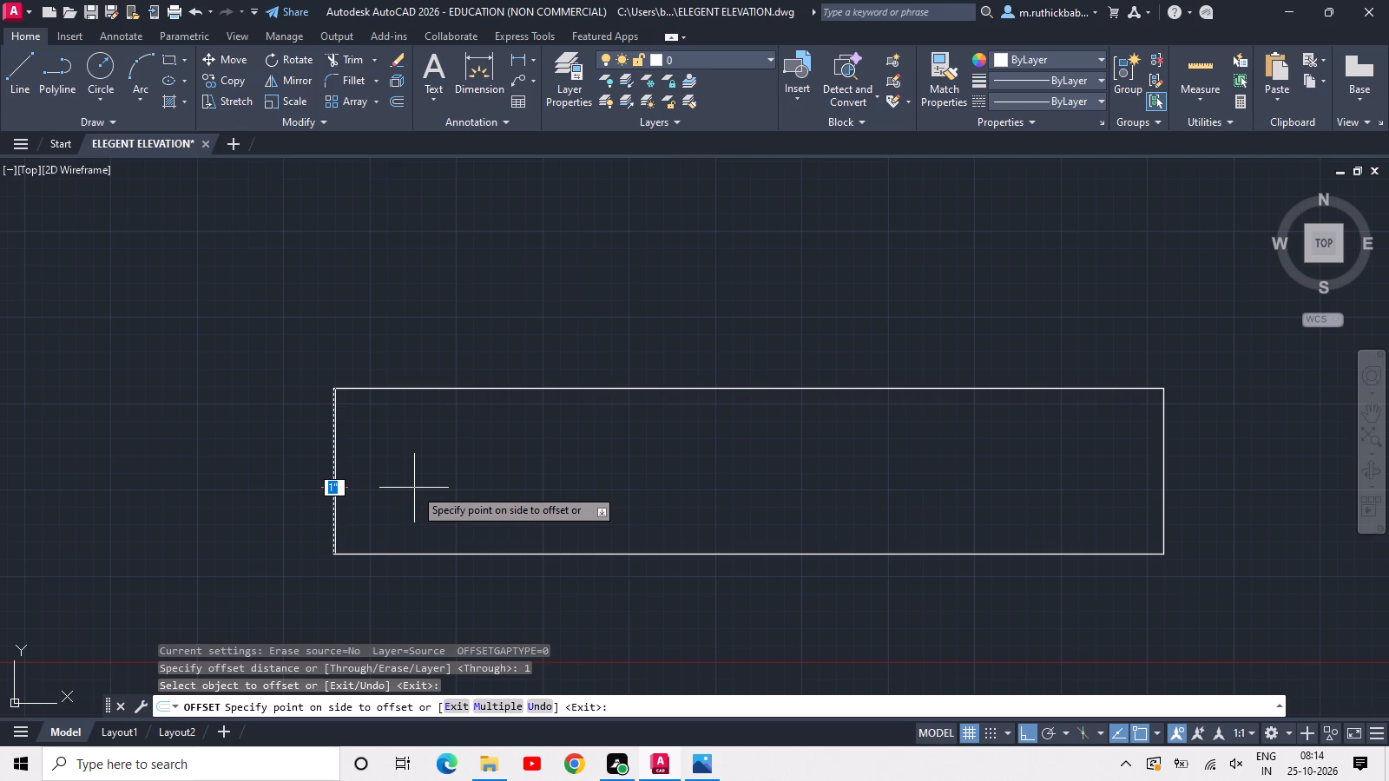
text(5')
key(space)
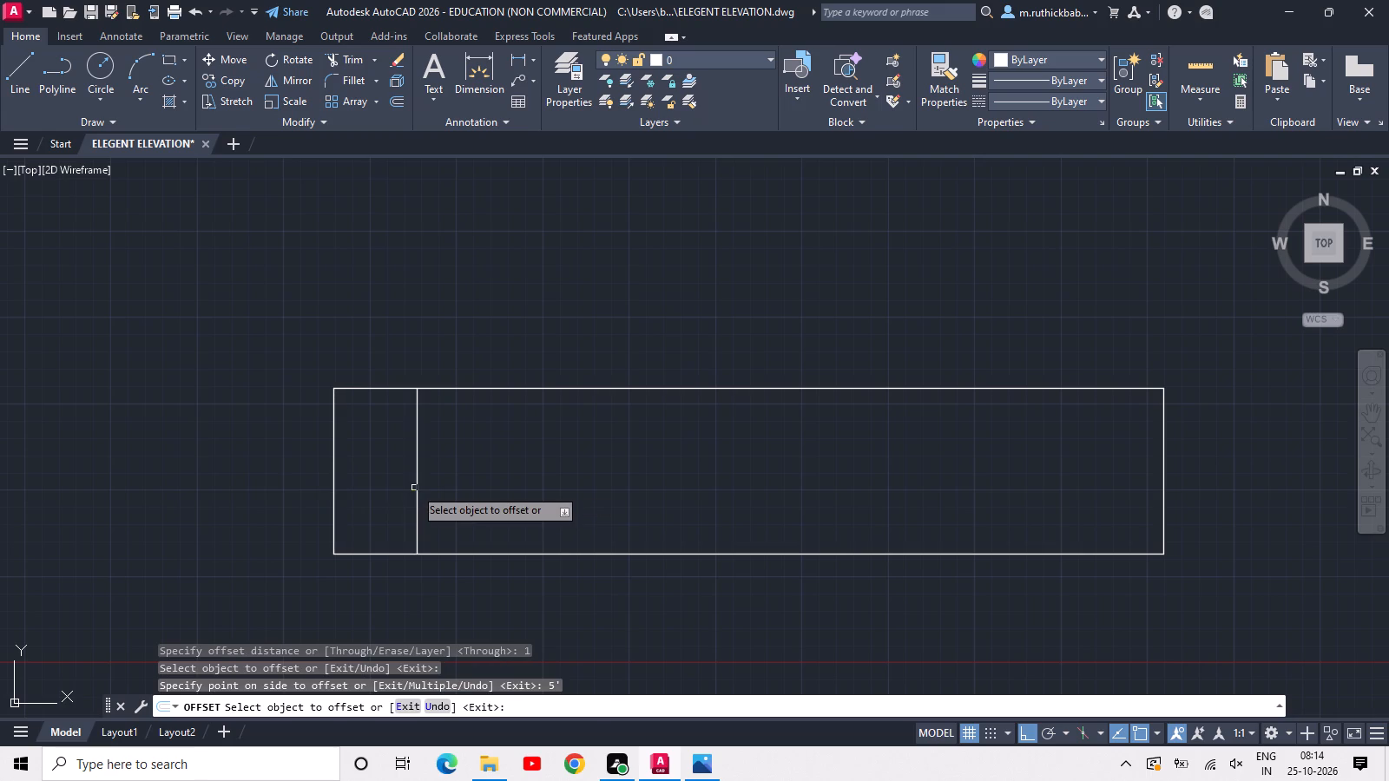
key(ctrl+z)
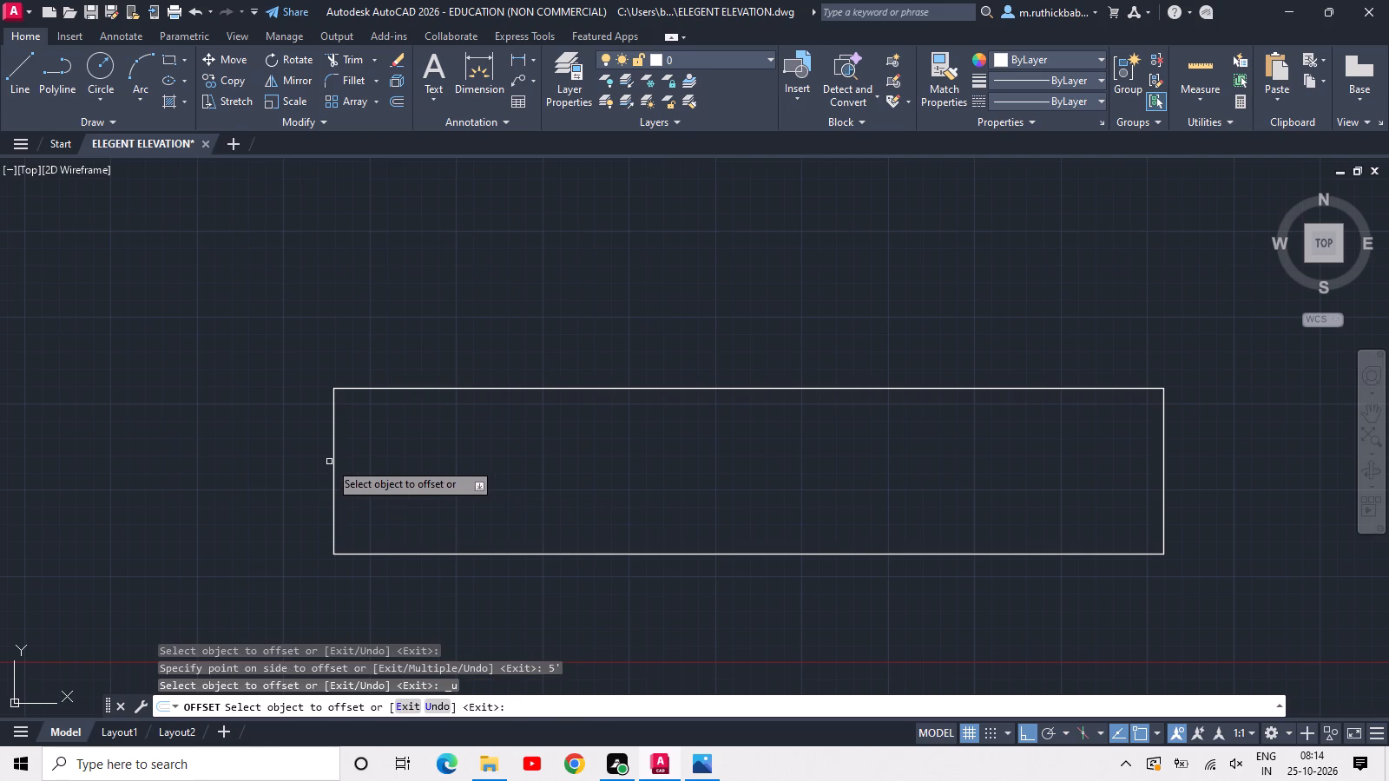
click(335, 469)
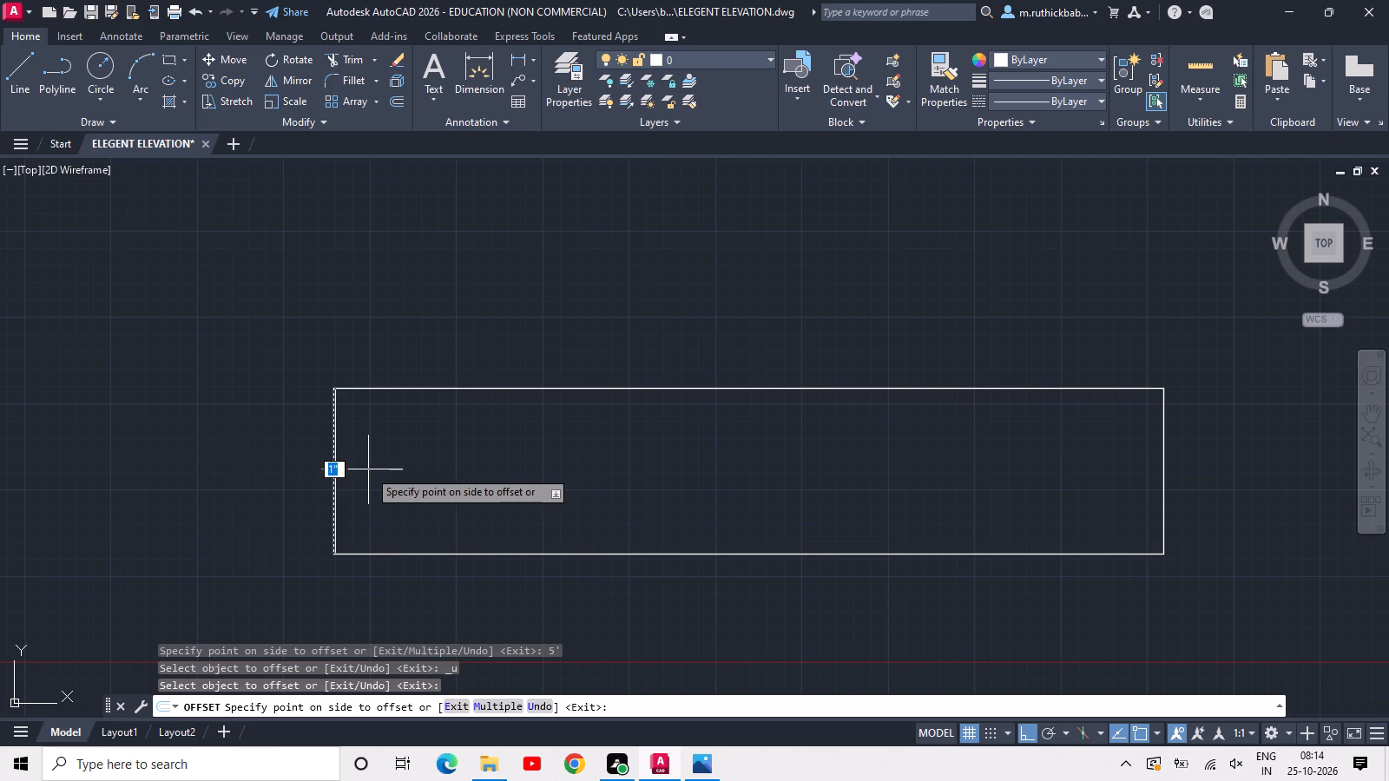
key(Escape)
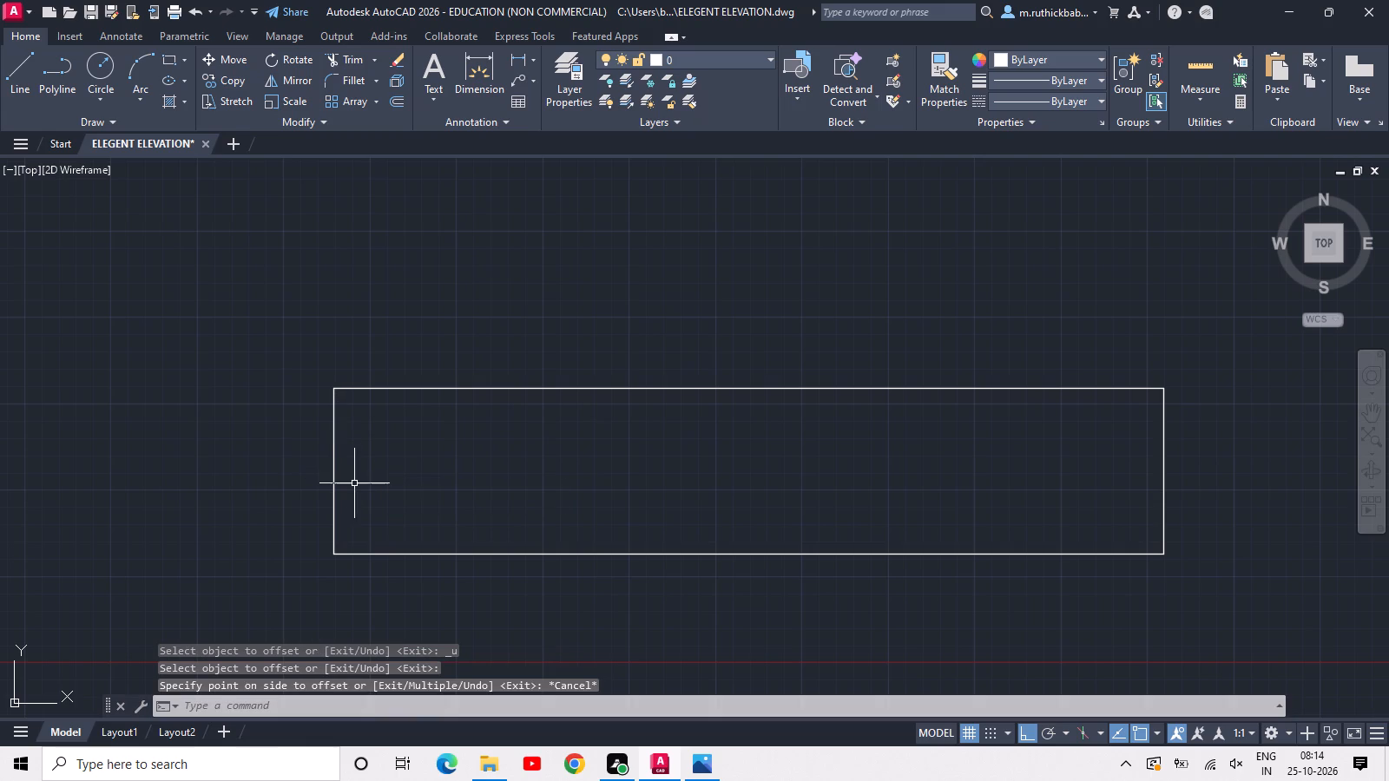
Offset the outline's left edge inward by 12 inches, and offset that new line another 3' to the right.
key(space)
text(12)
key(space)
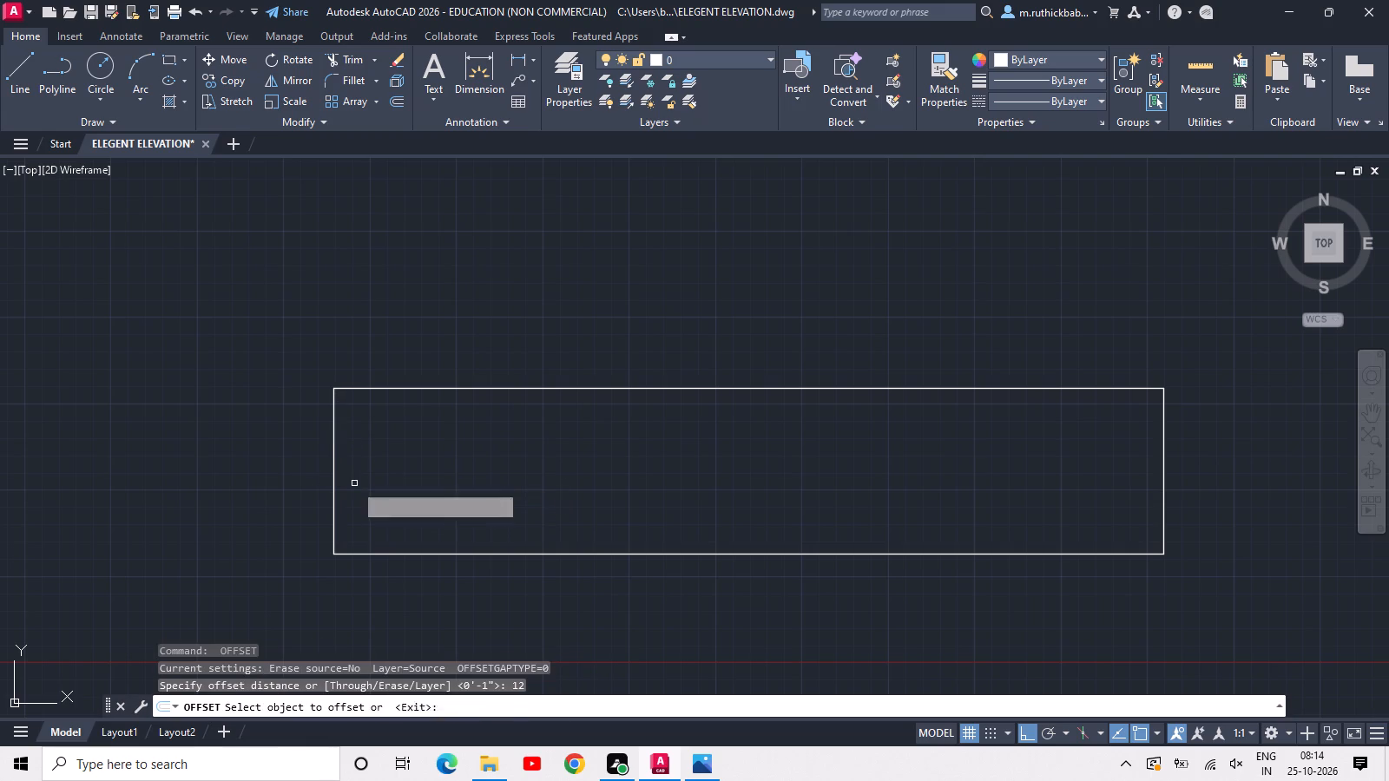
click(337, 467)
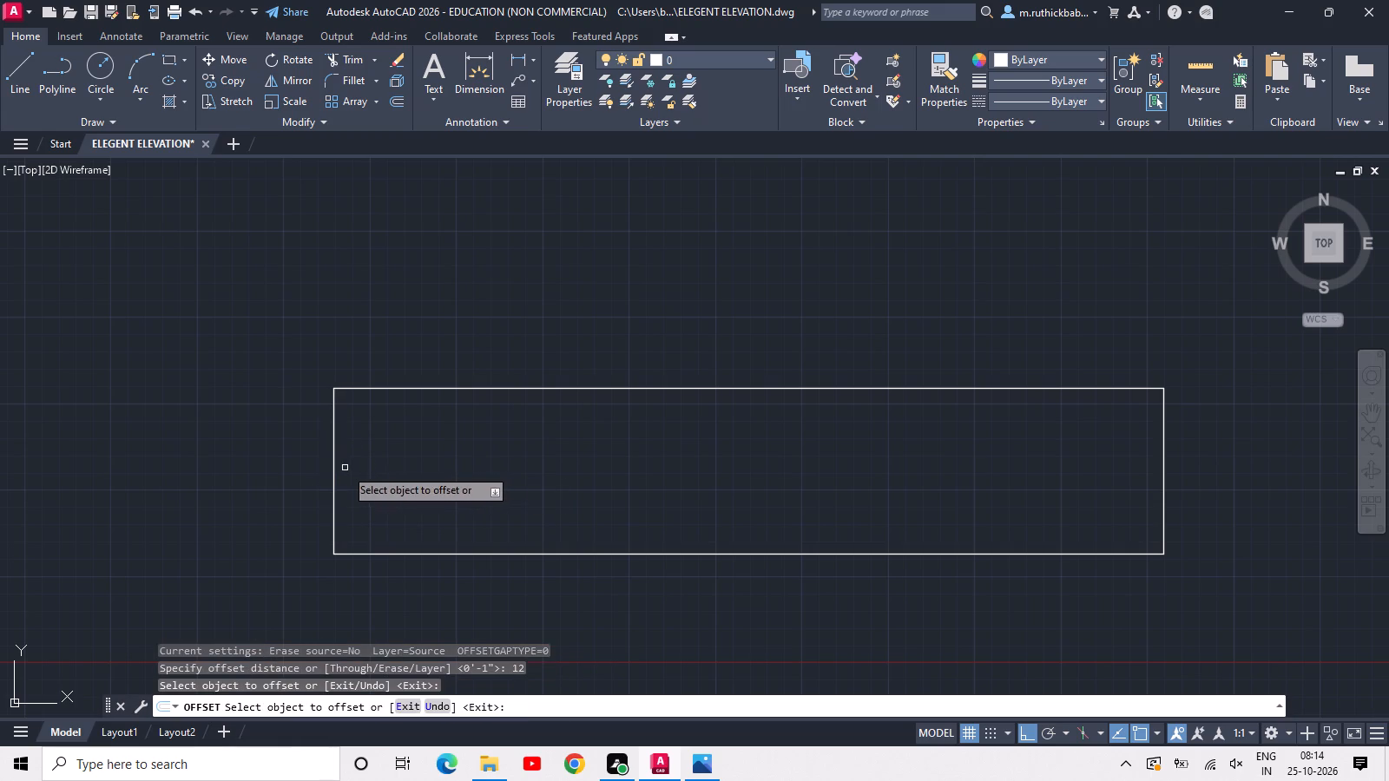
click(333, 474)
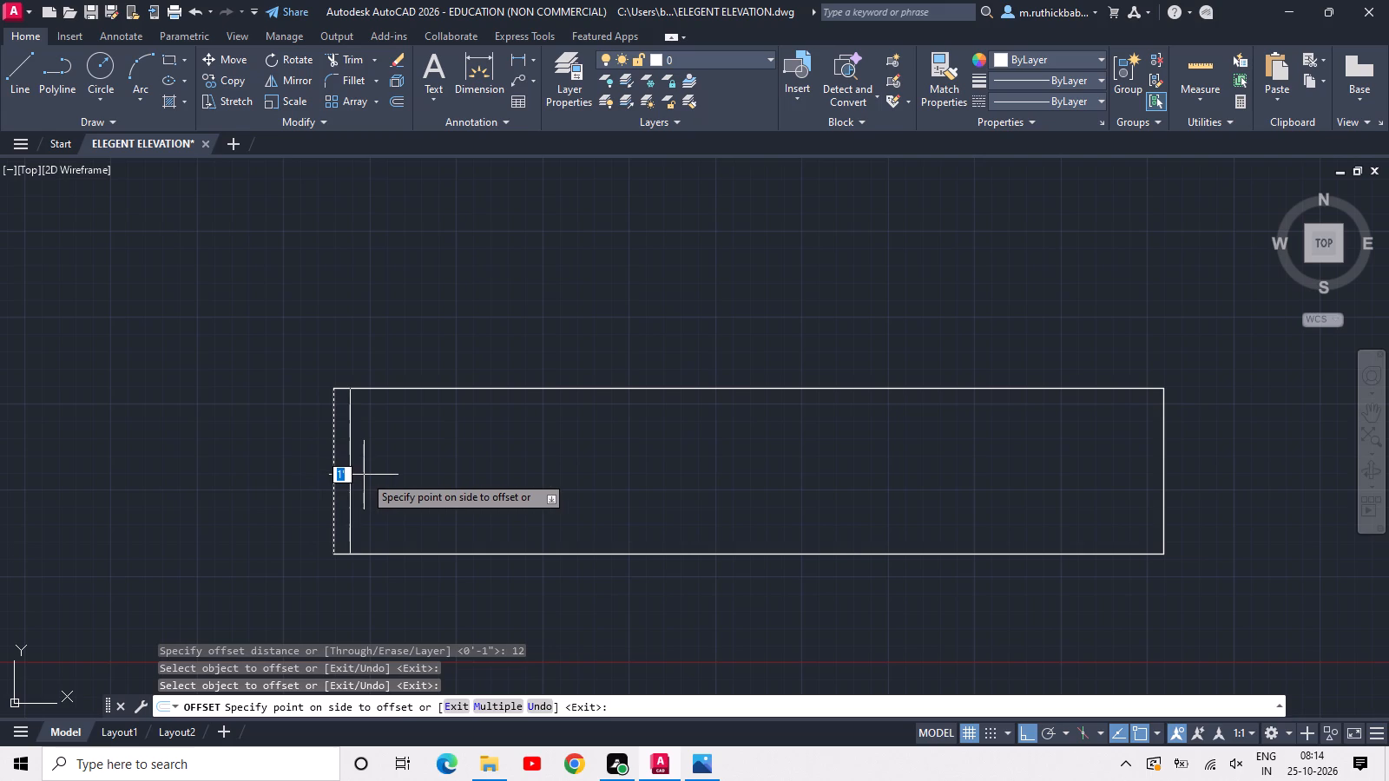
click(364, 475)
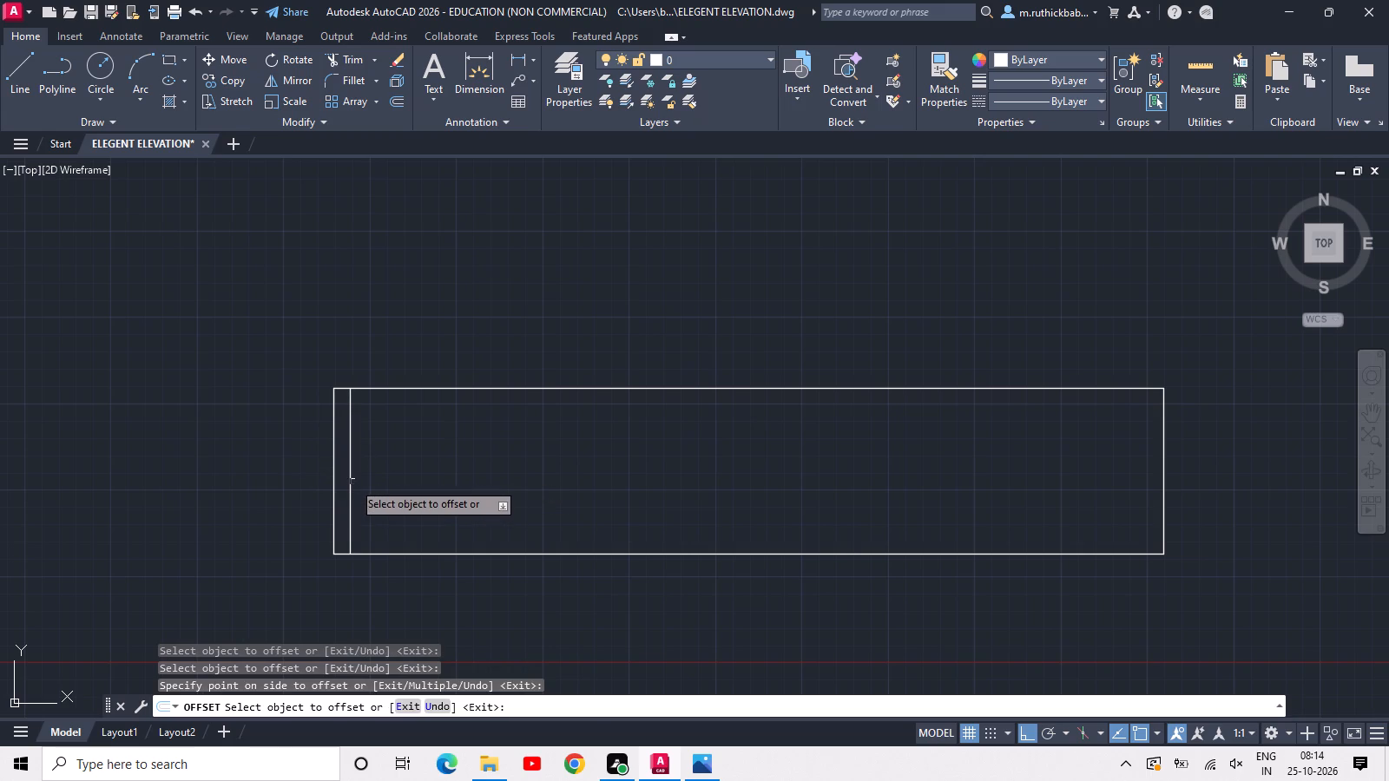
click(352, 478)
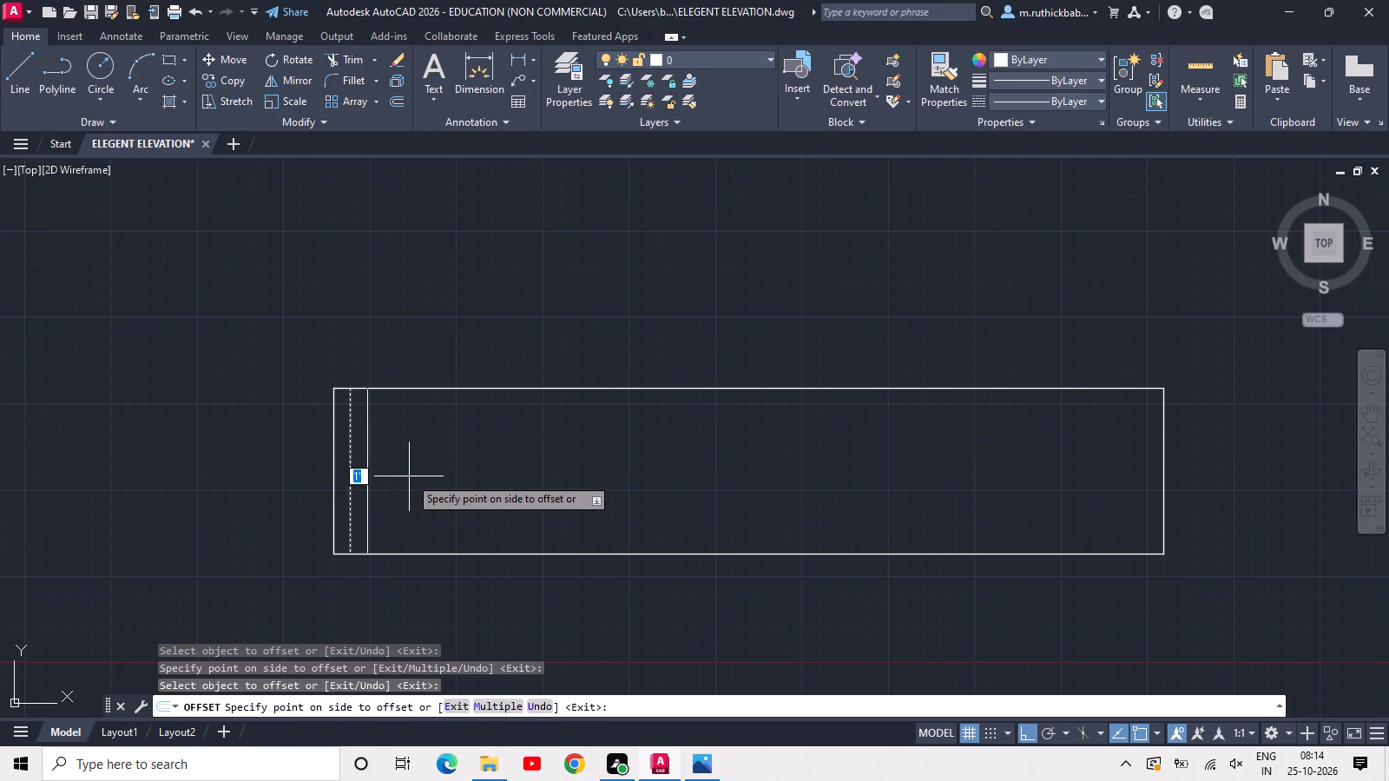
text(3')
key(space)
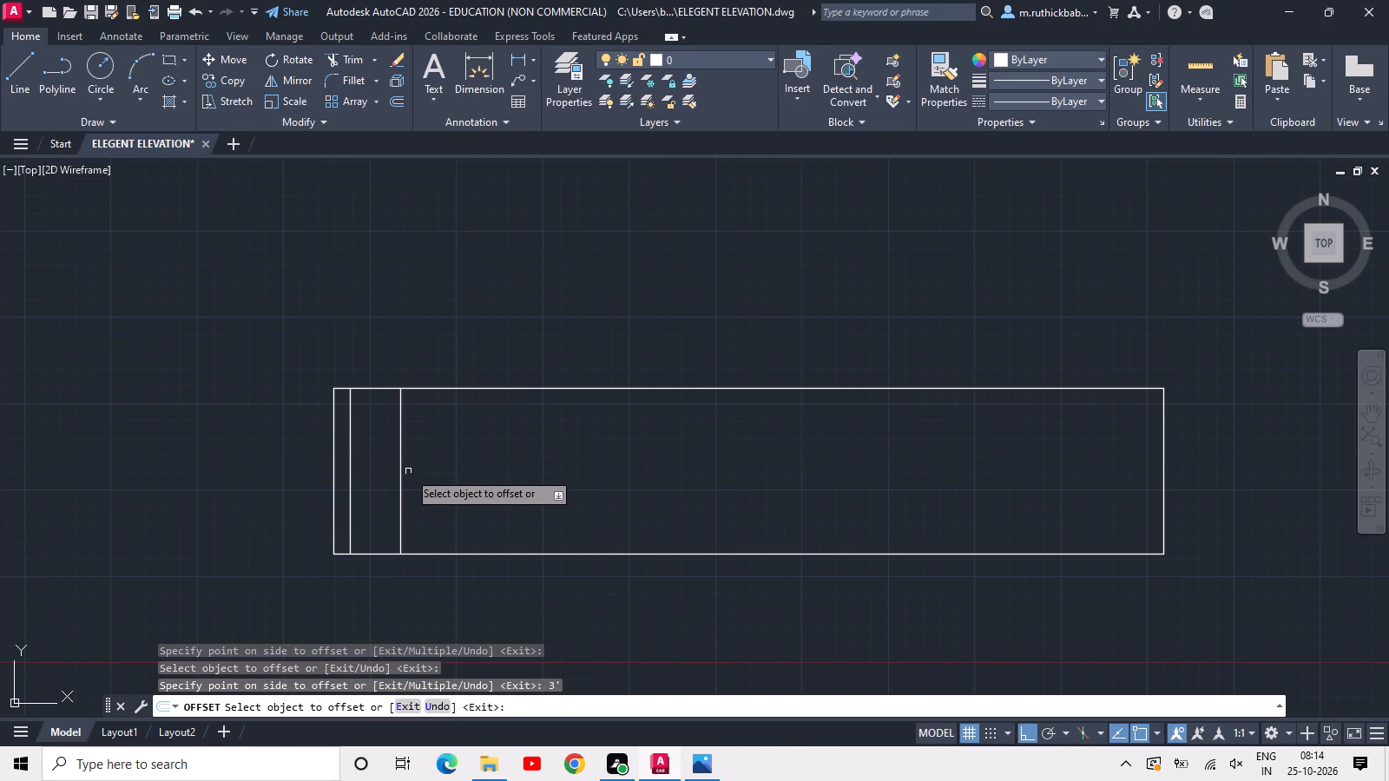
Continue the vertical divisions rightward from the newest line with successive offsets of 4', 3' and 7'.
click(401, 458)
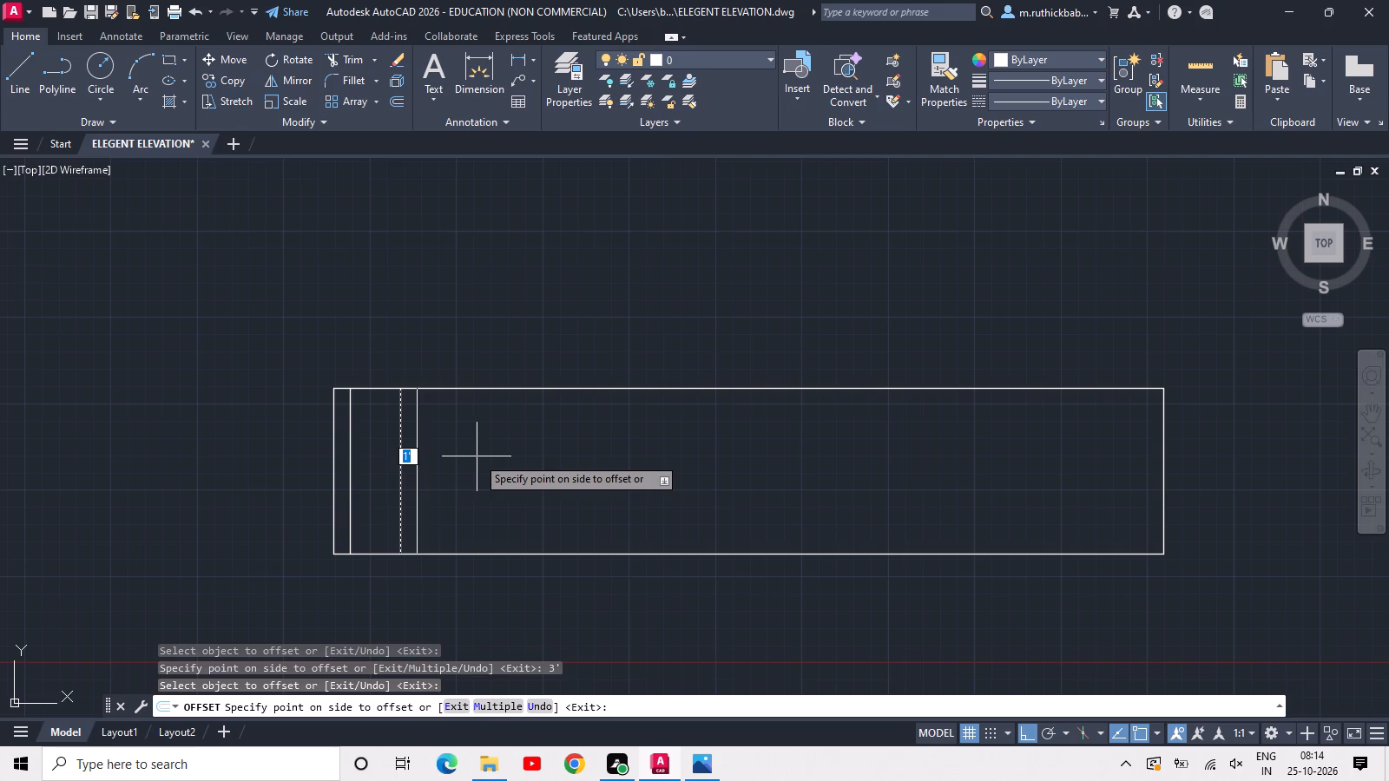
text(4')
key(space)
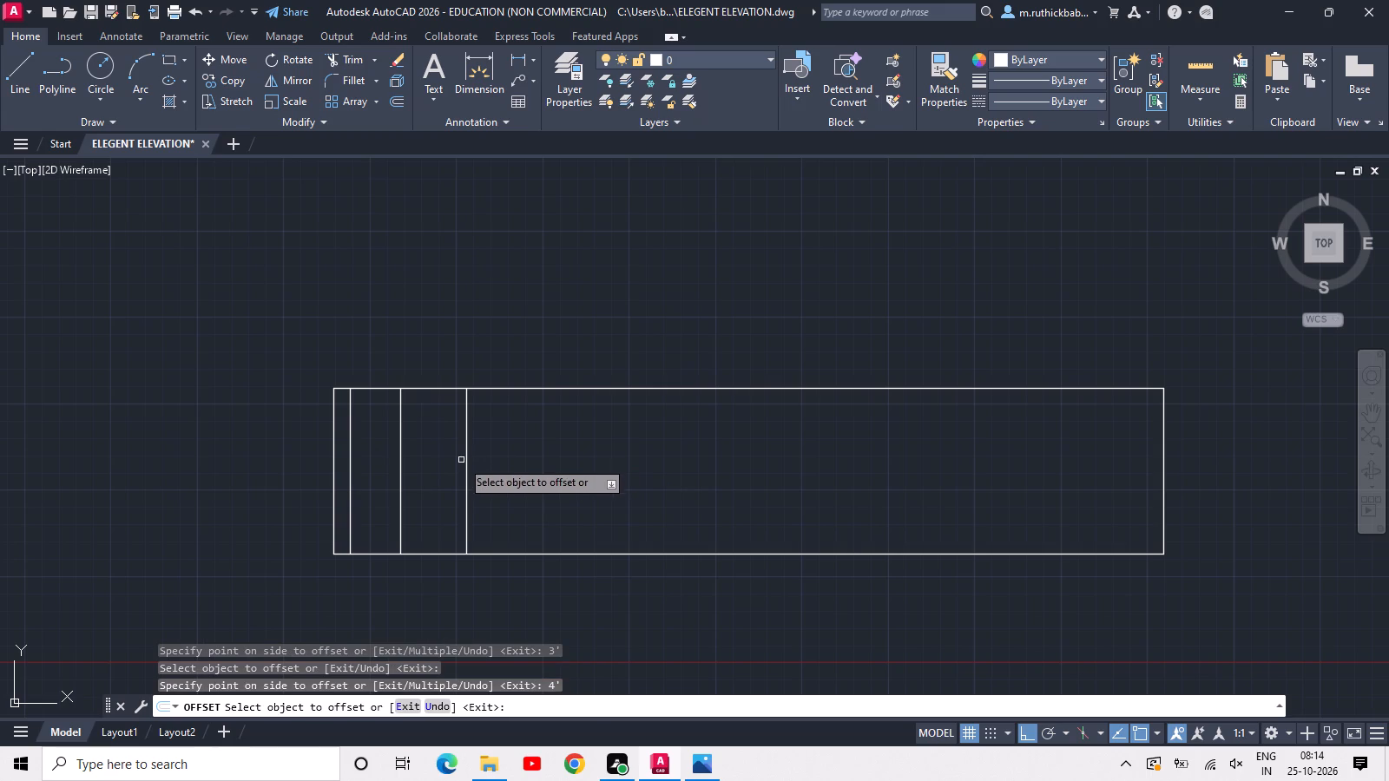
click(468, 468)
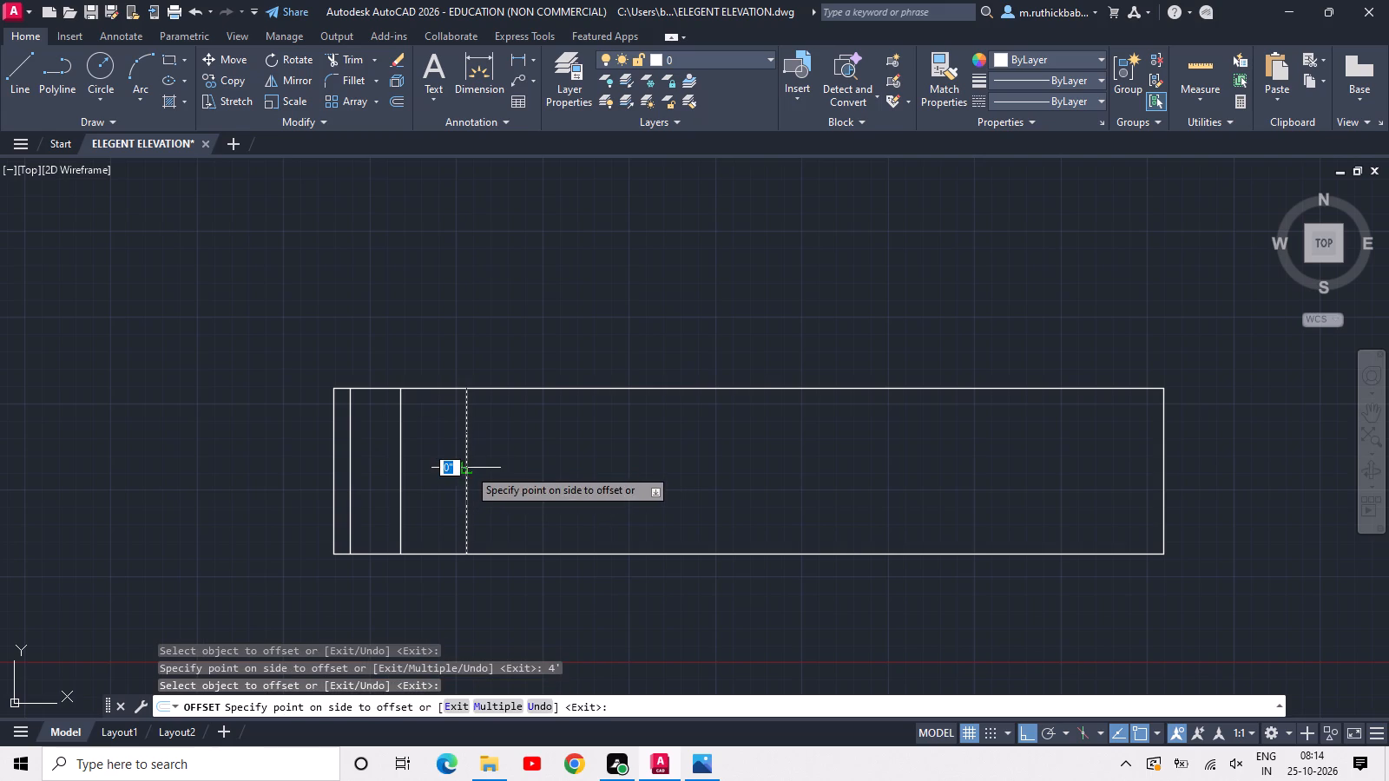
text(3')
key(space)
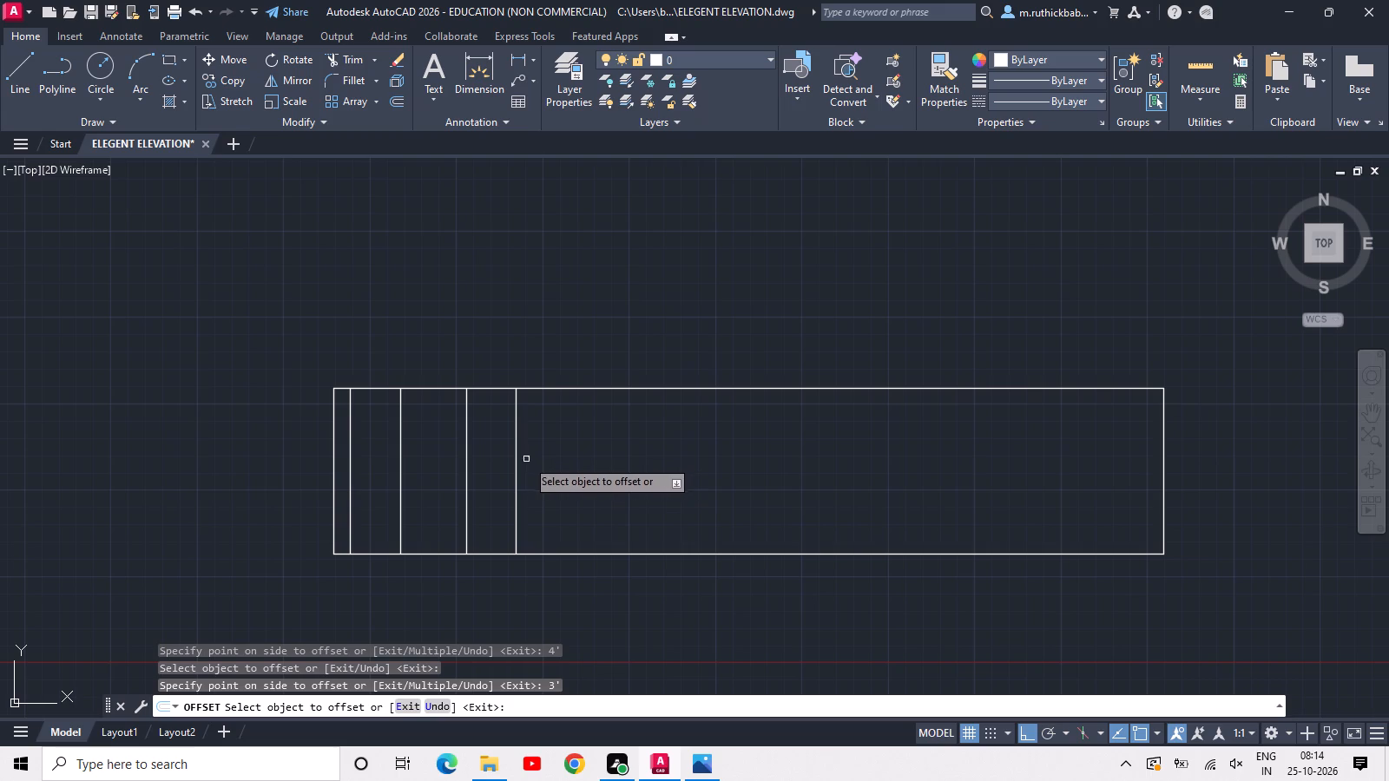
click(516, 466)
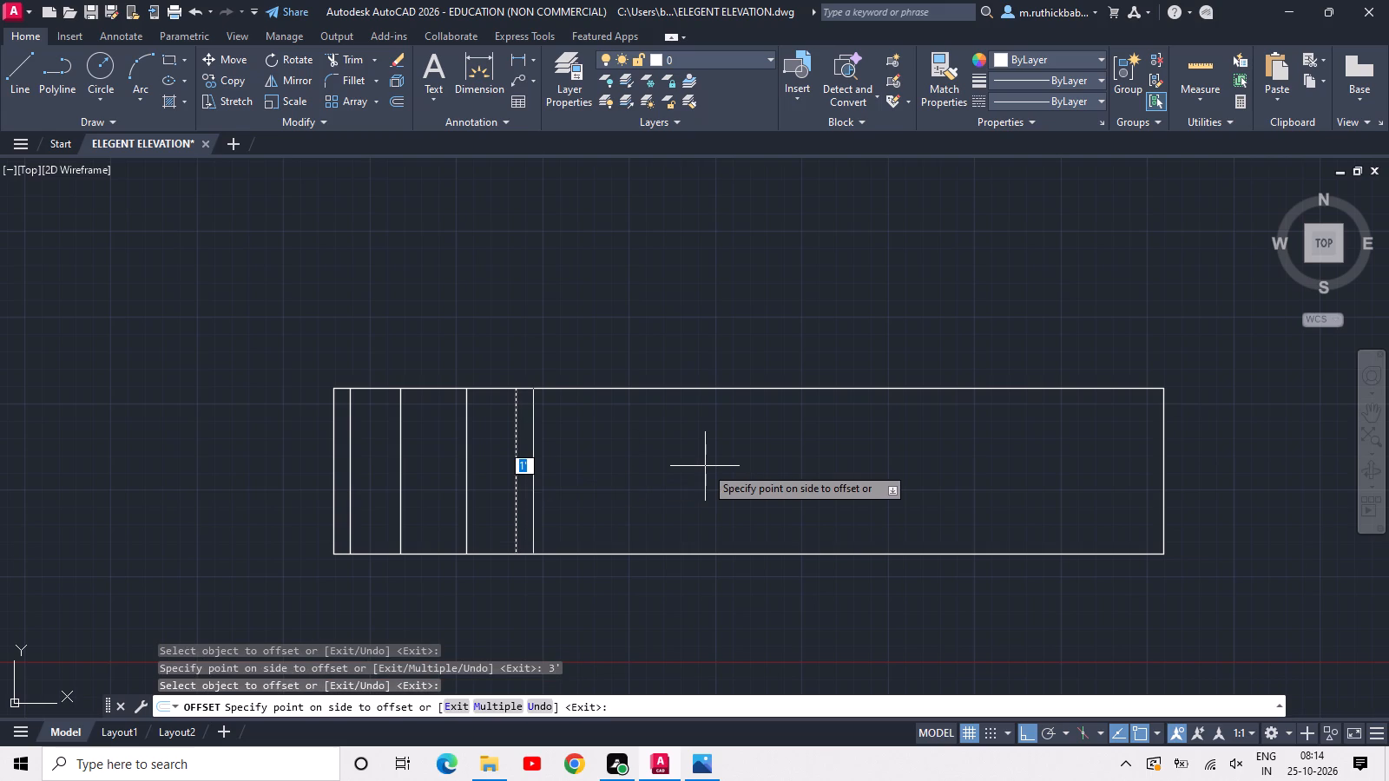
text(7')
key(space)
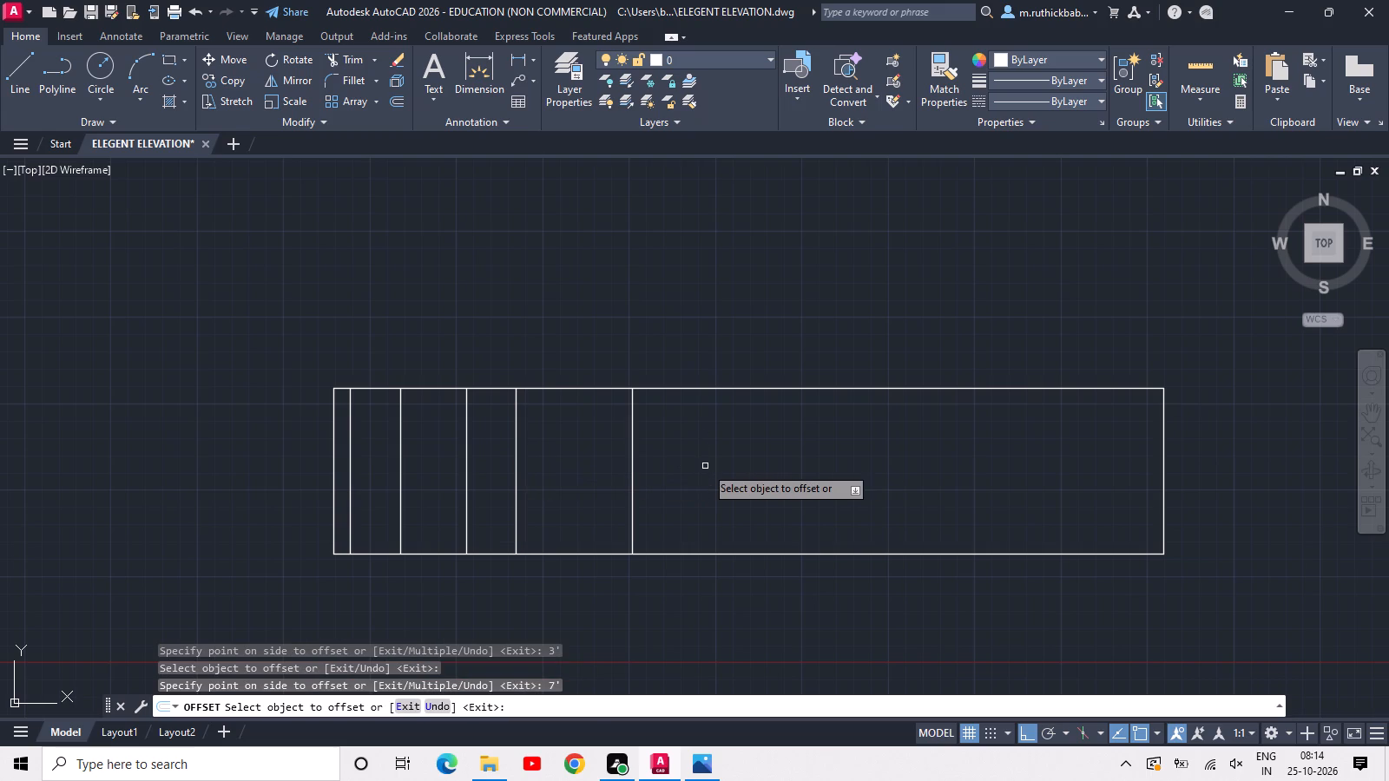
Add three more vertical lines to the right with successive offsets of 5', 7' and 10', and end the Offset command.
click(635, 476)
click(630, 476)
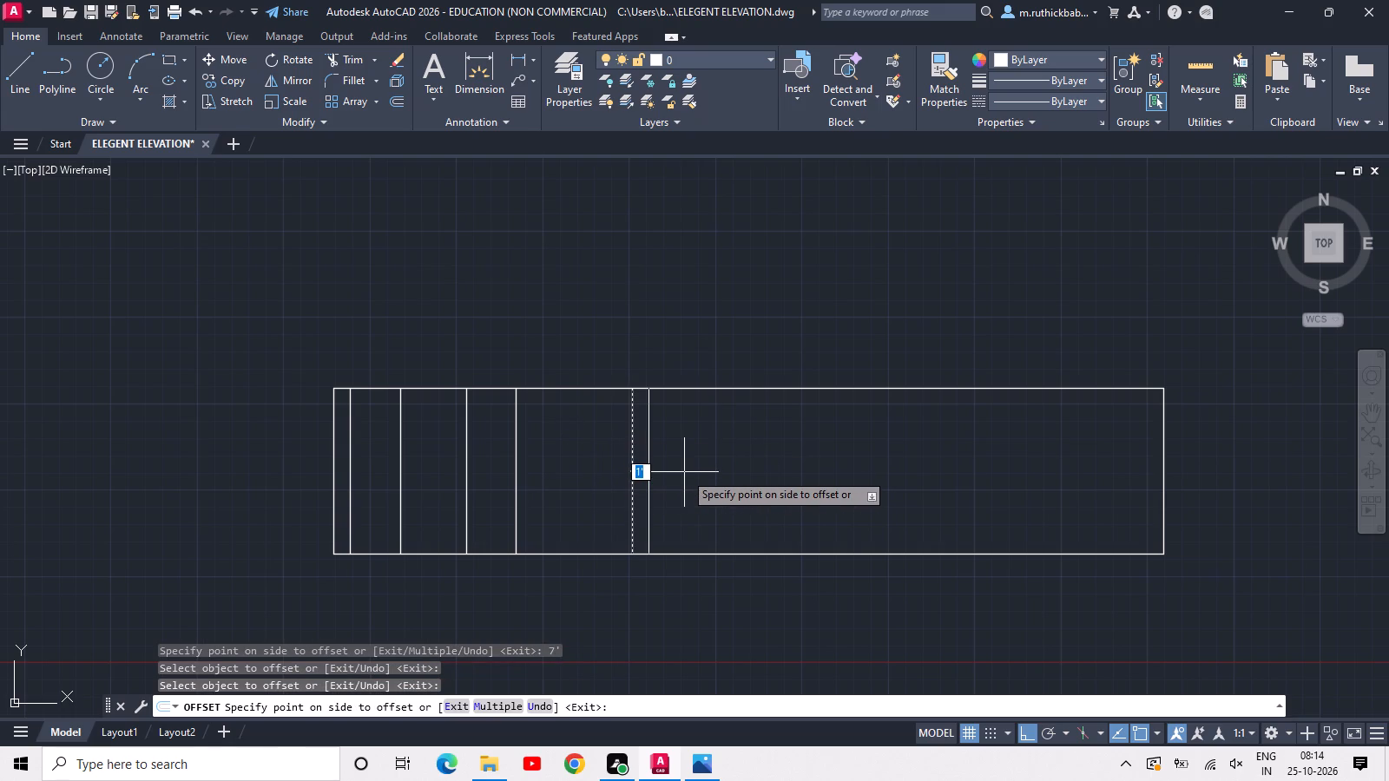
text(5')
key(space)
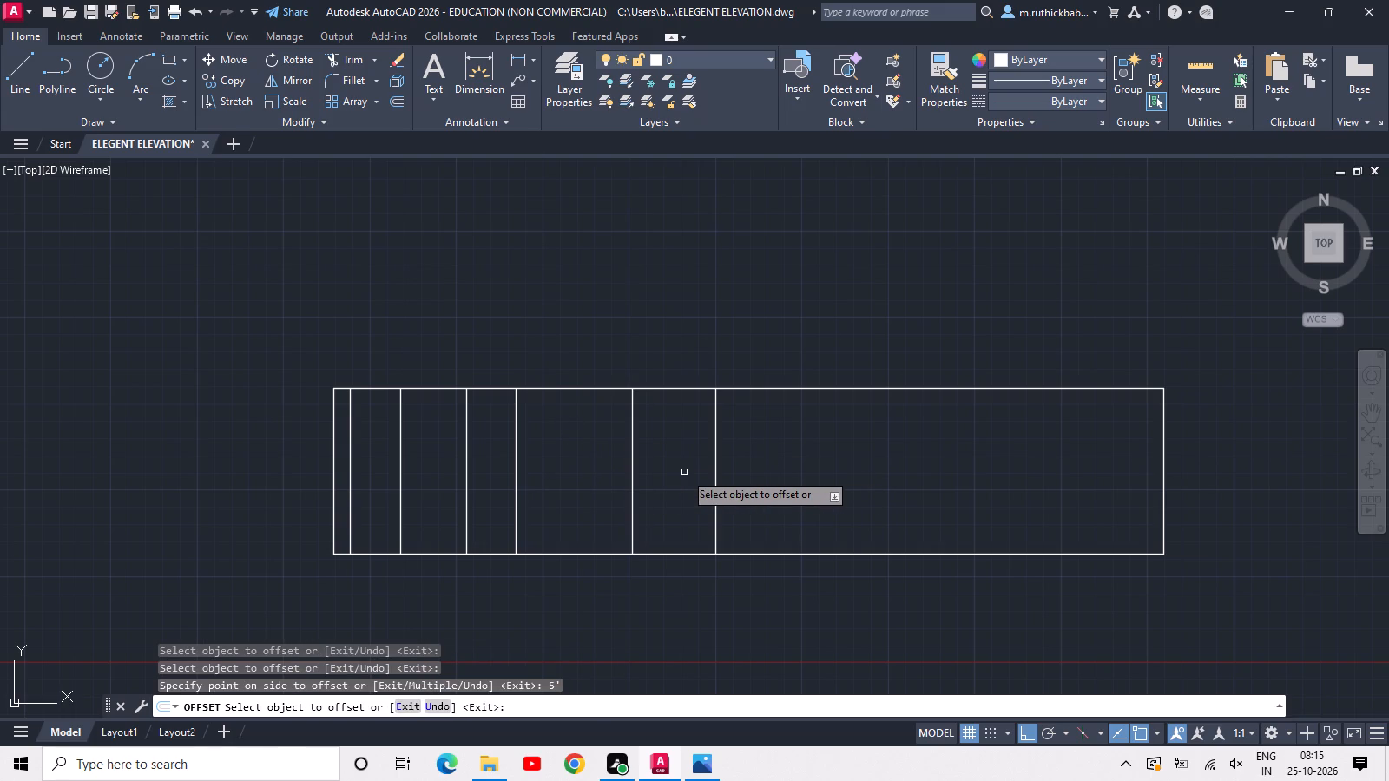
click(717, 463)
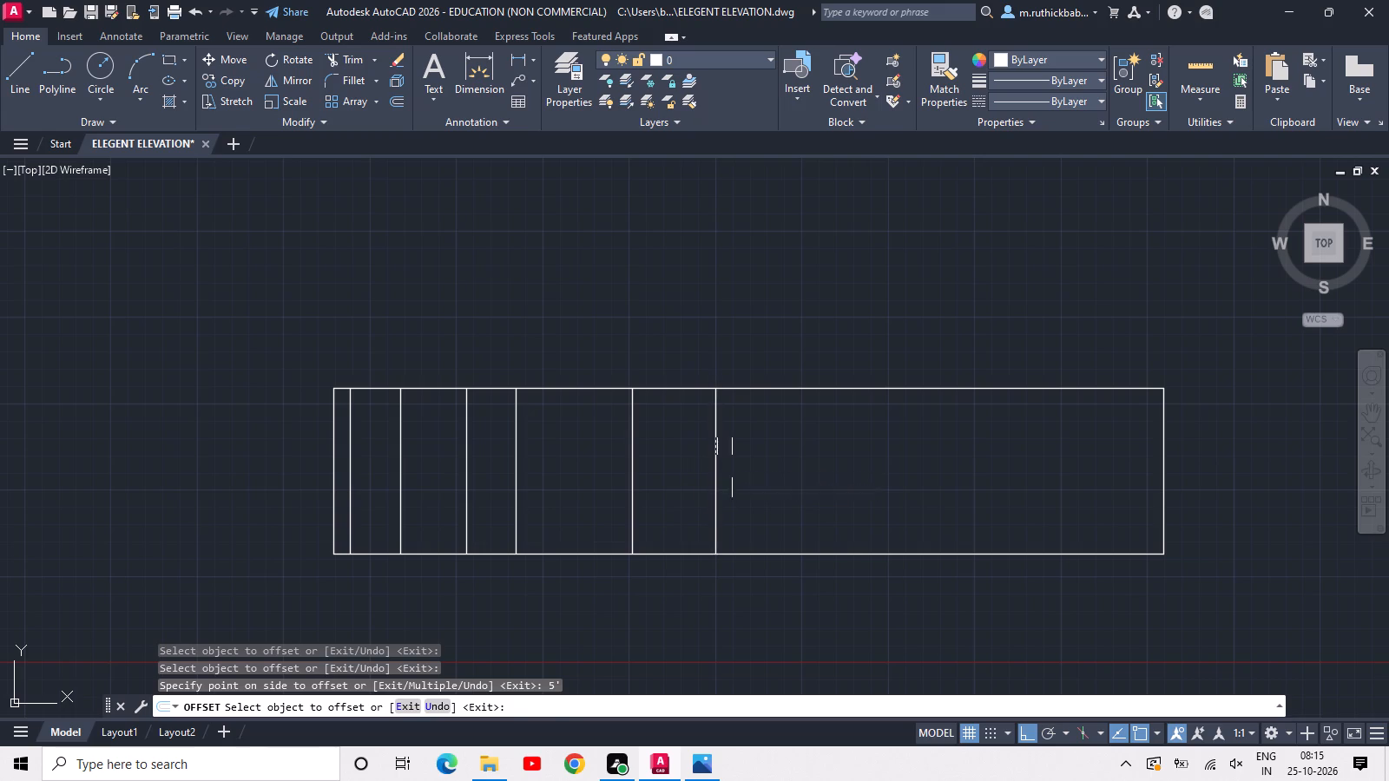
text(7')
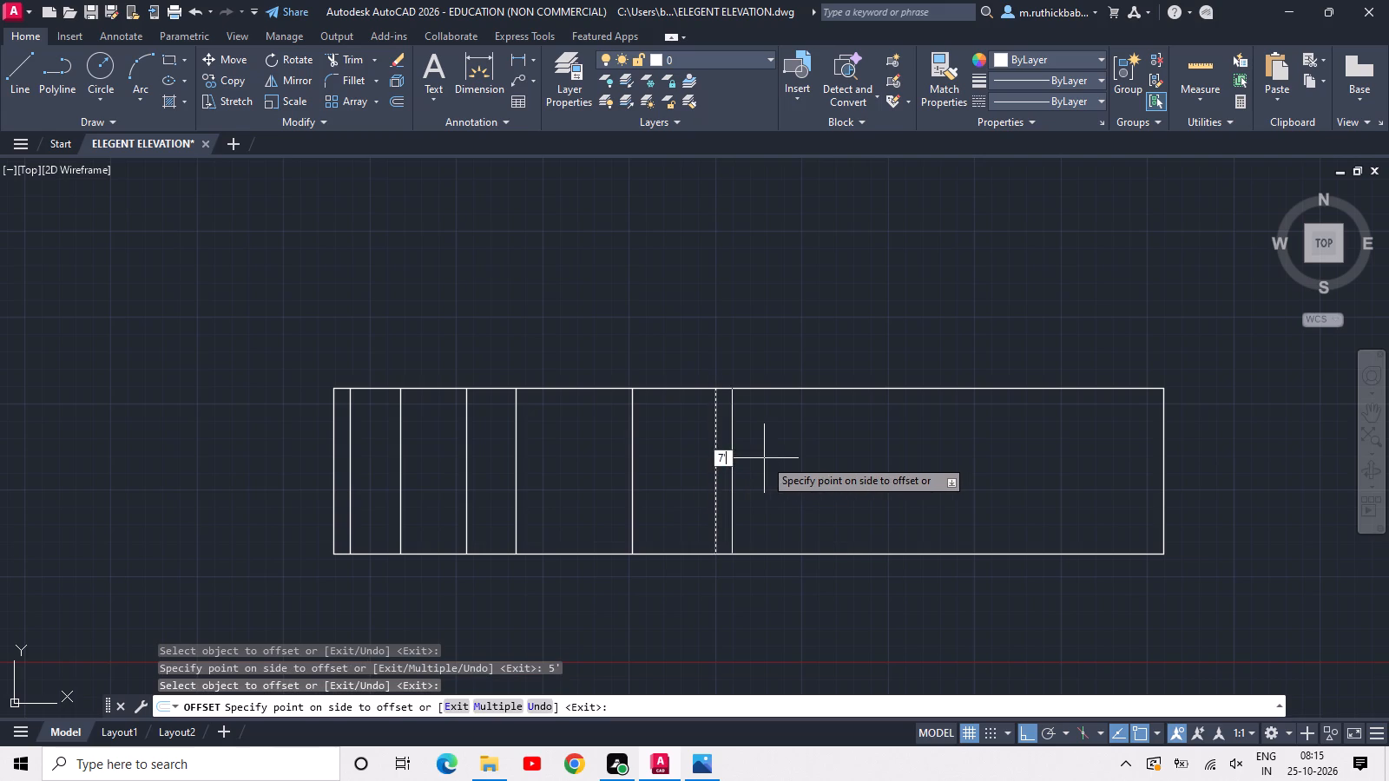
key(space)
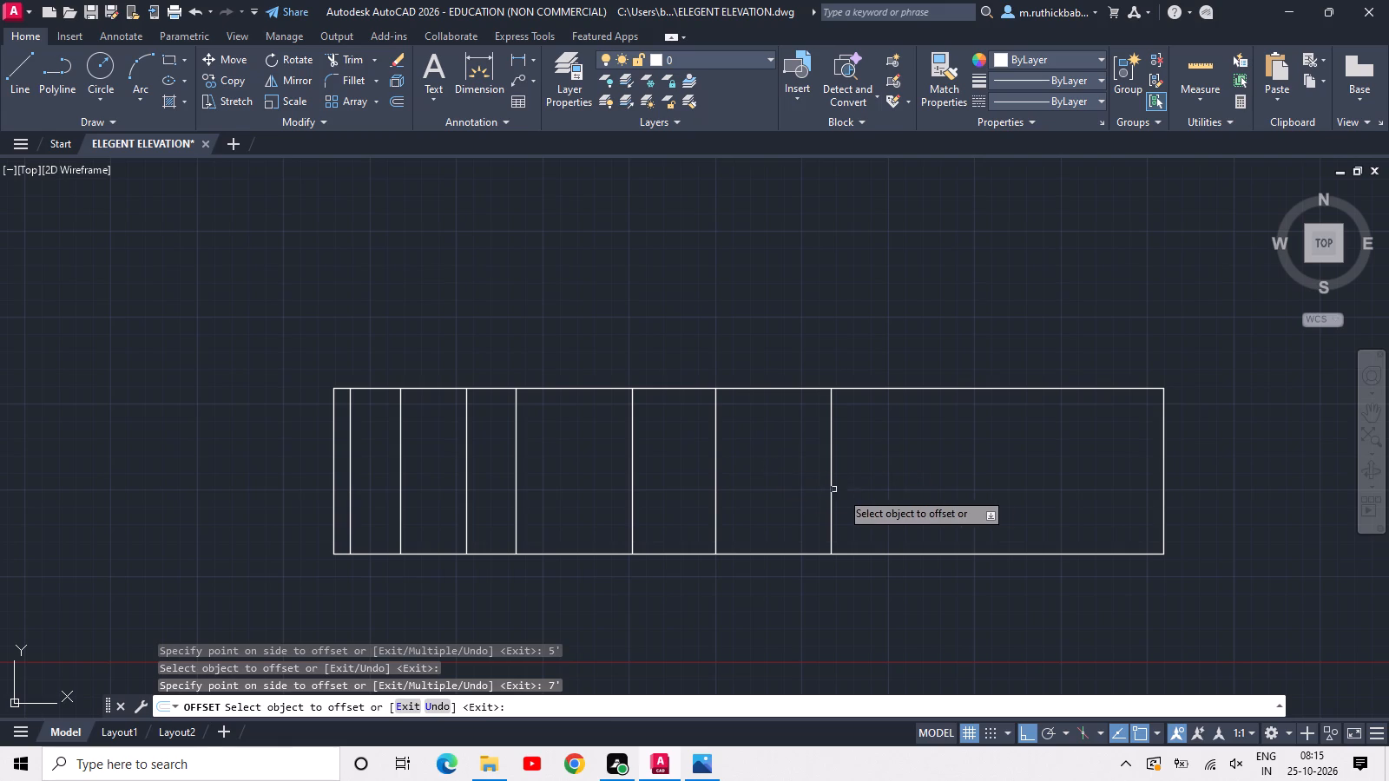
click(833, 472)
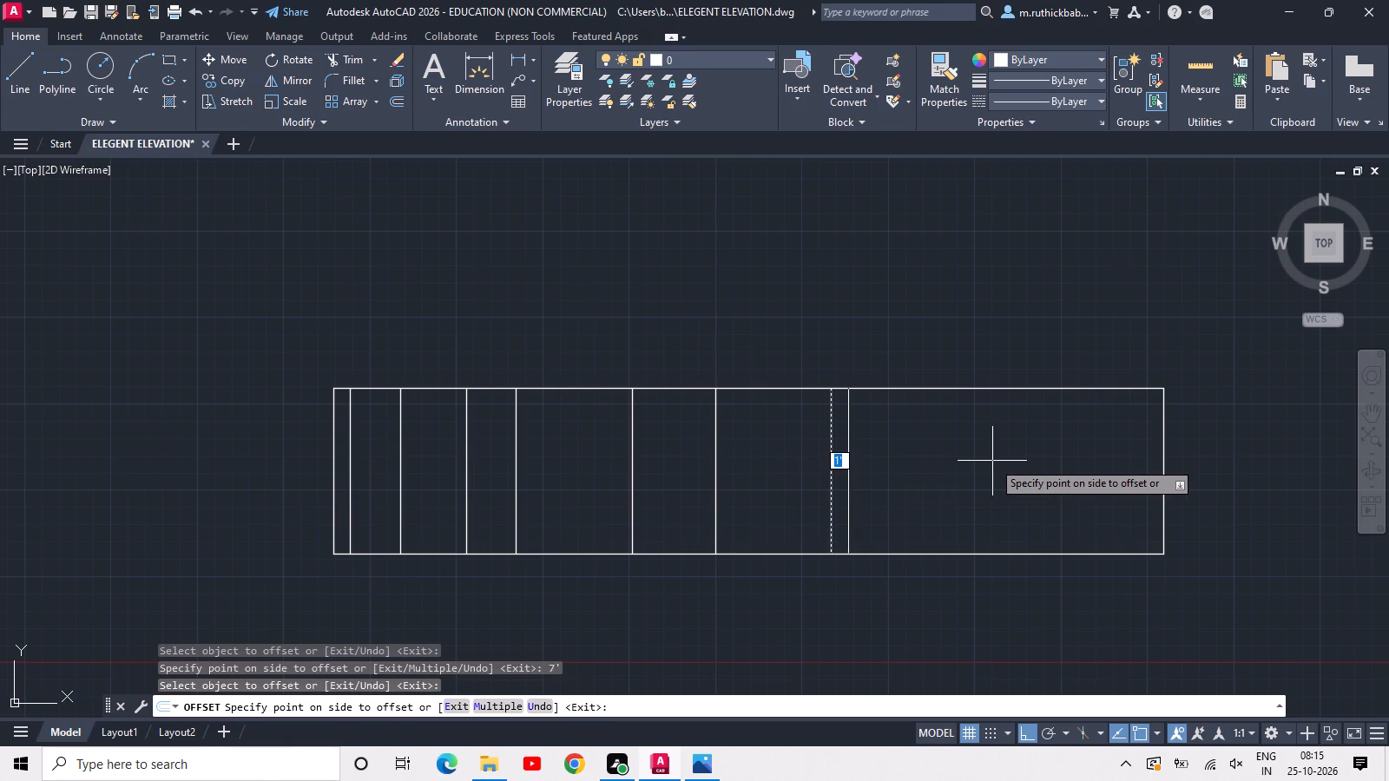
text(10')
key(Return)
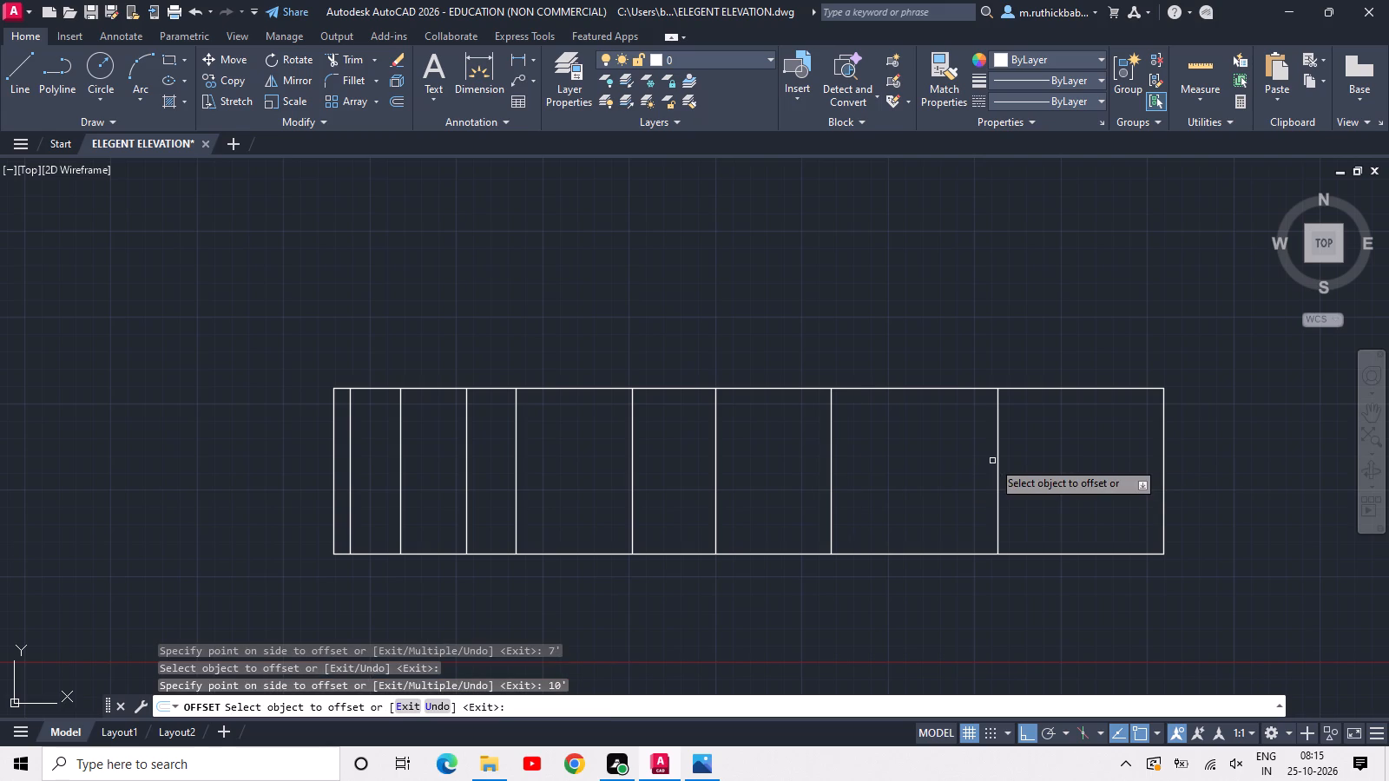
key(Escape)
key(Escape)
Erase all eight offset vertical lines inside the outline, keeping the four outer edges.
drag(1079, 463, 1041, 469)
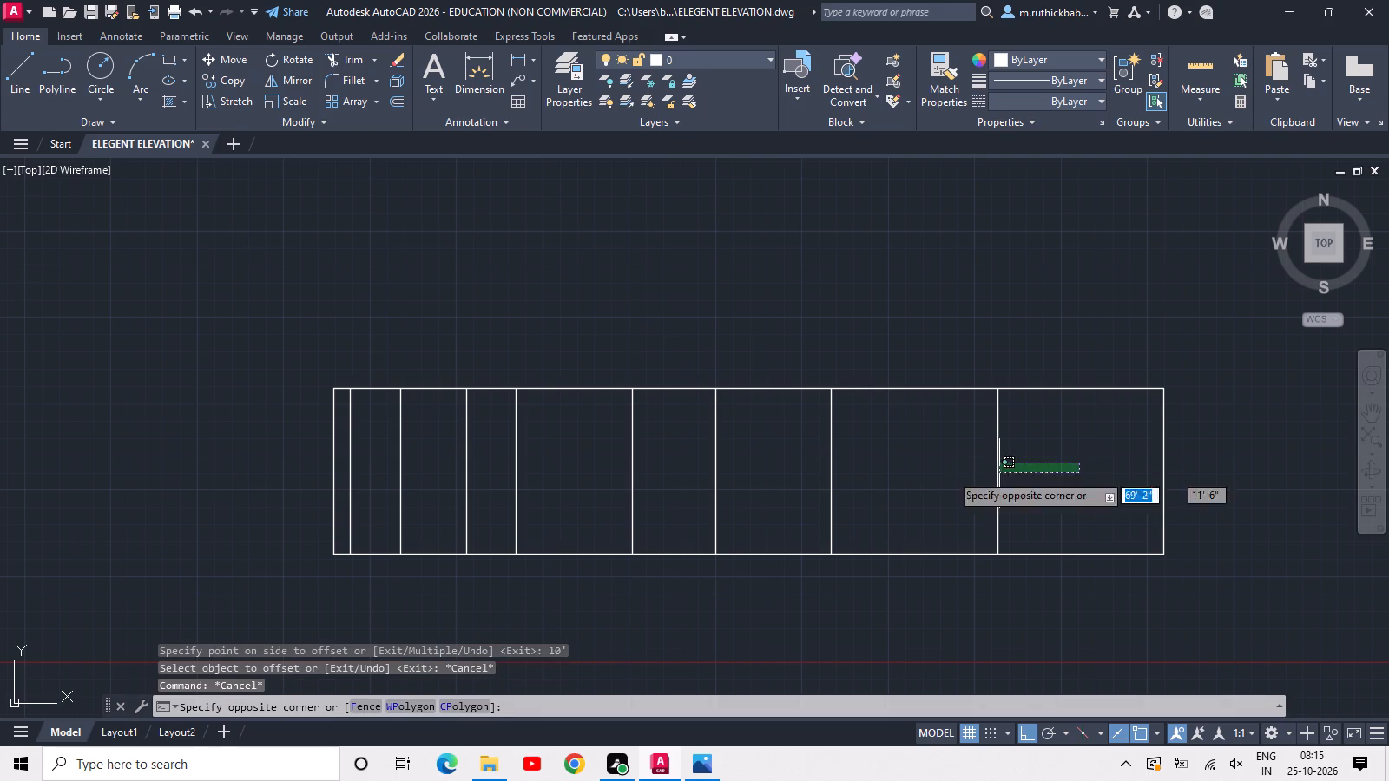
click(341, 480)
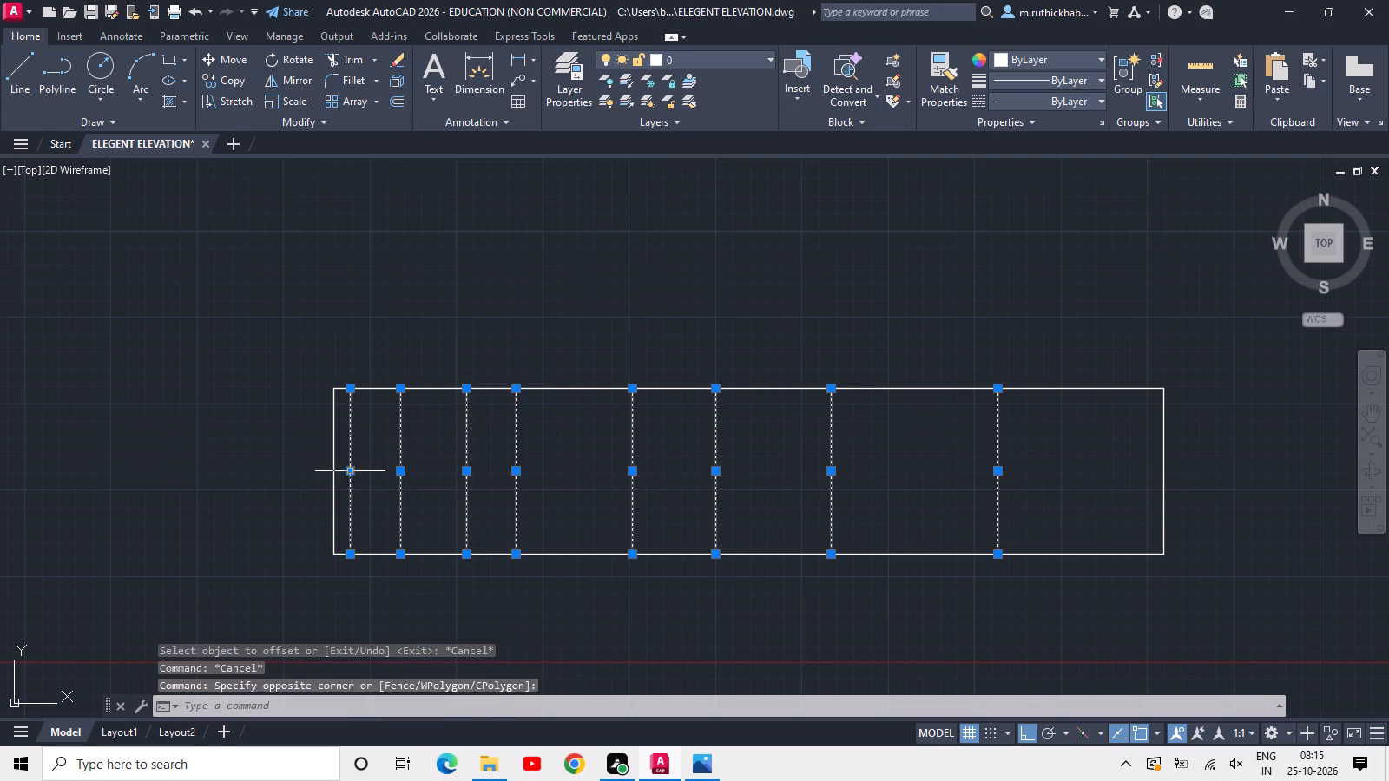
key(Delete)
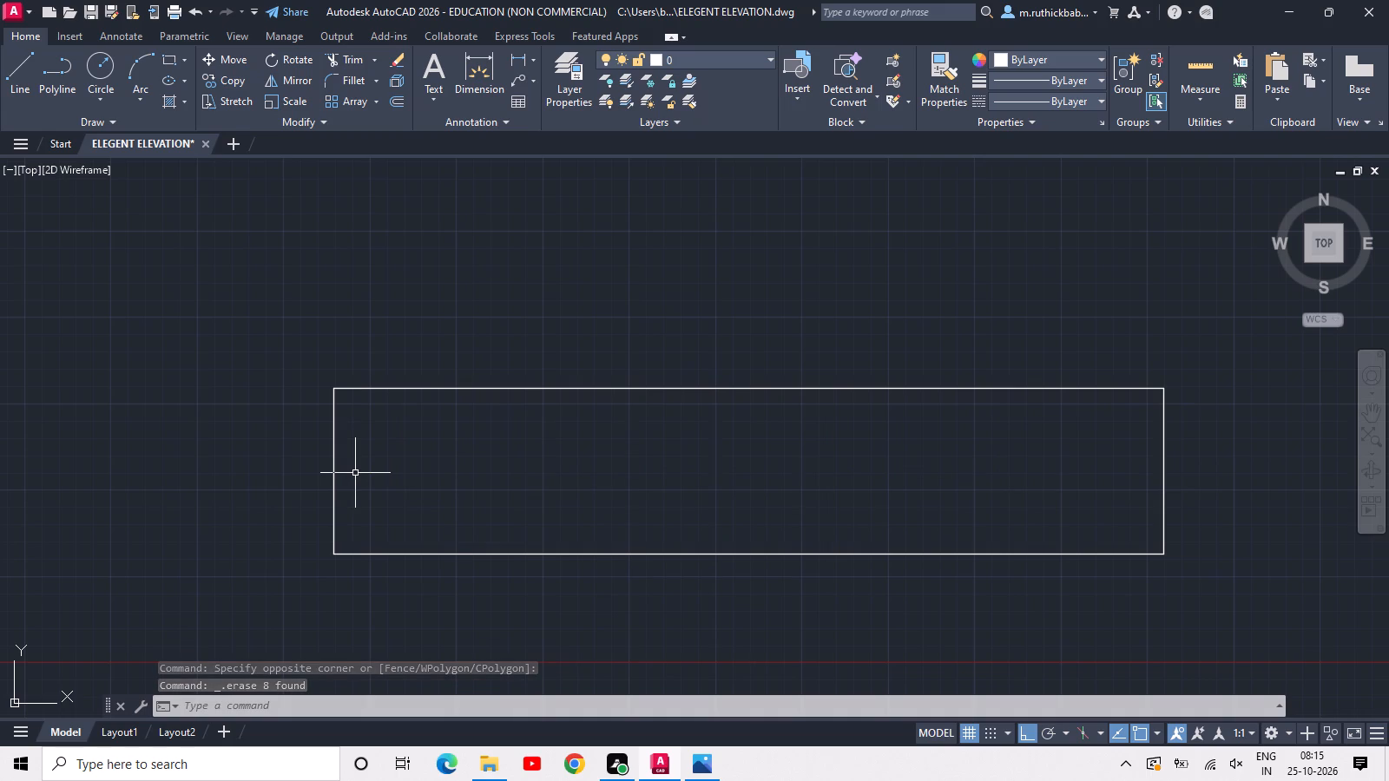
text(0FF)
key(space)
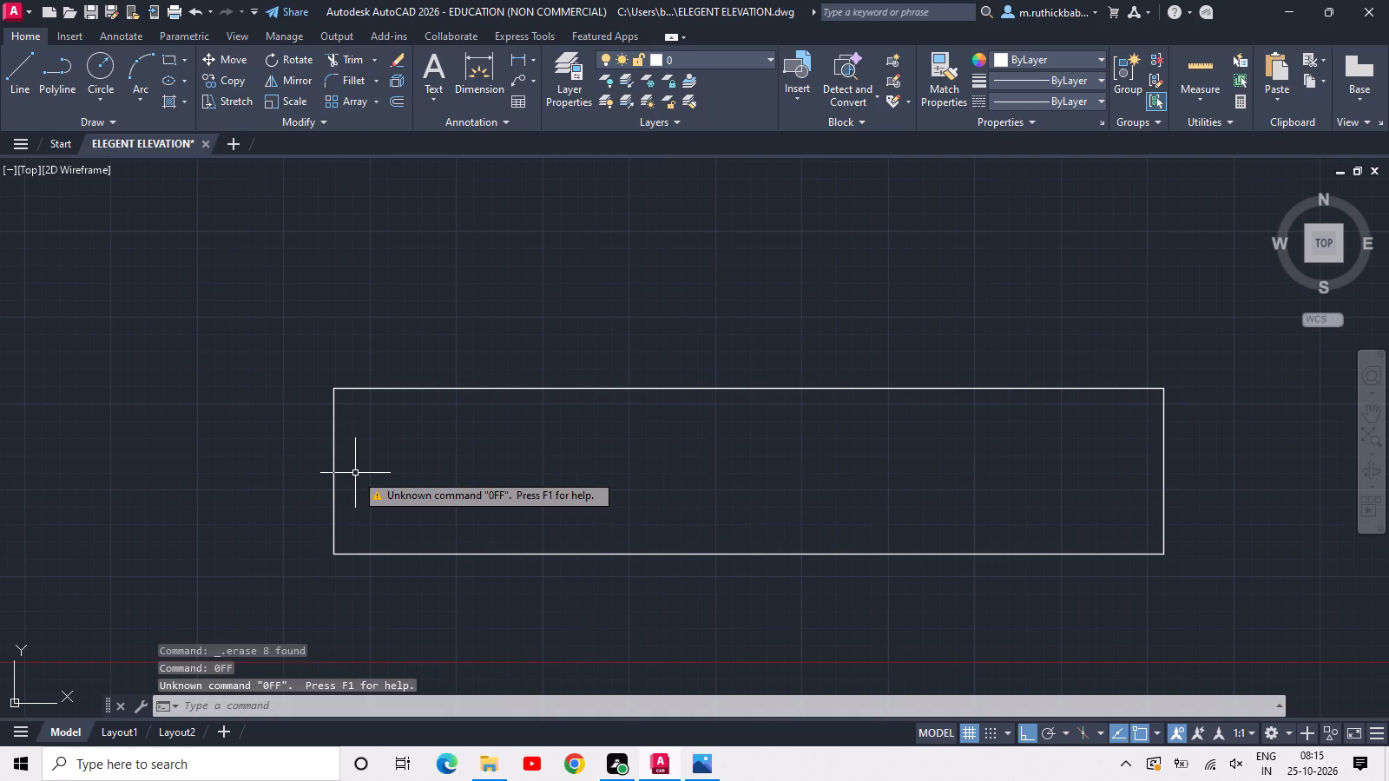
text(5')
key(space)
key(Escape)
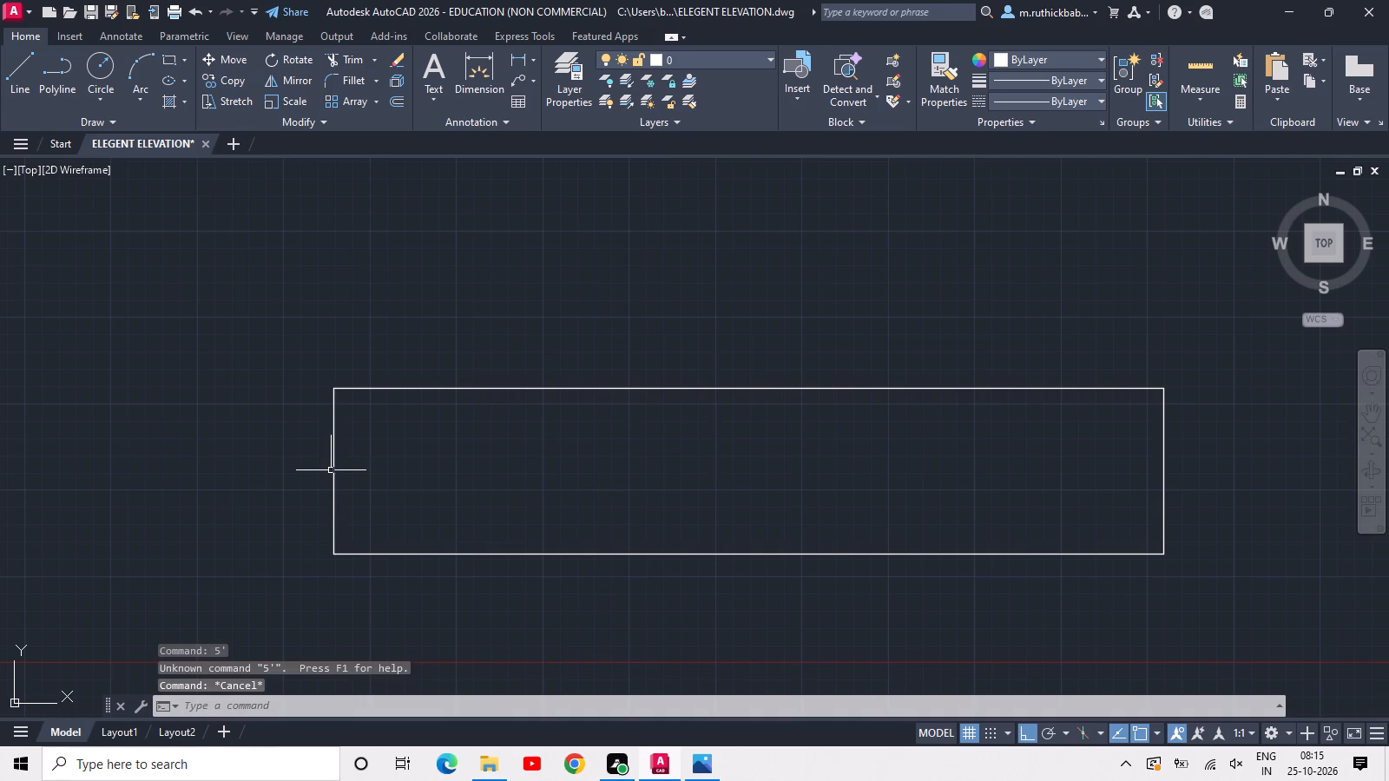
Offset the outline's left edge inward by 5', and continue rightward from each new line by 3' and 5'.
text(OFF)
key(space)
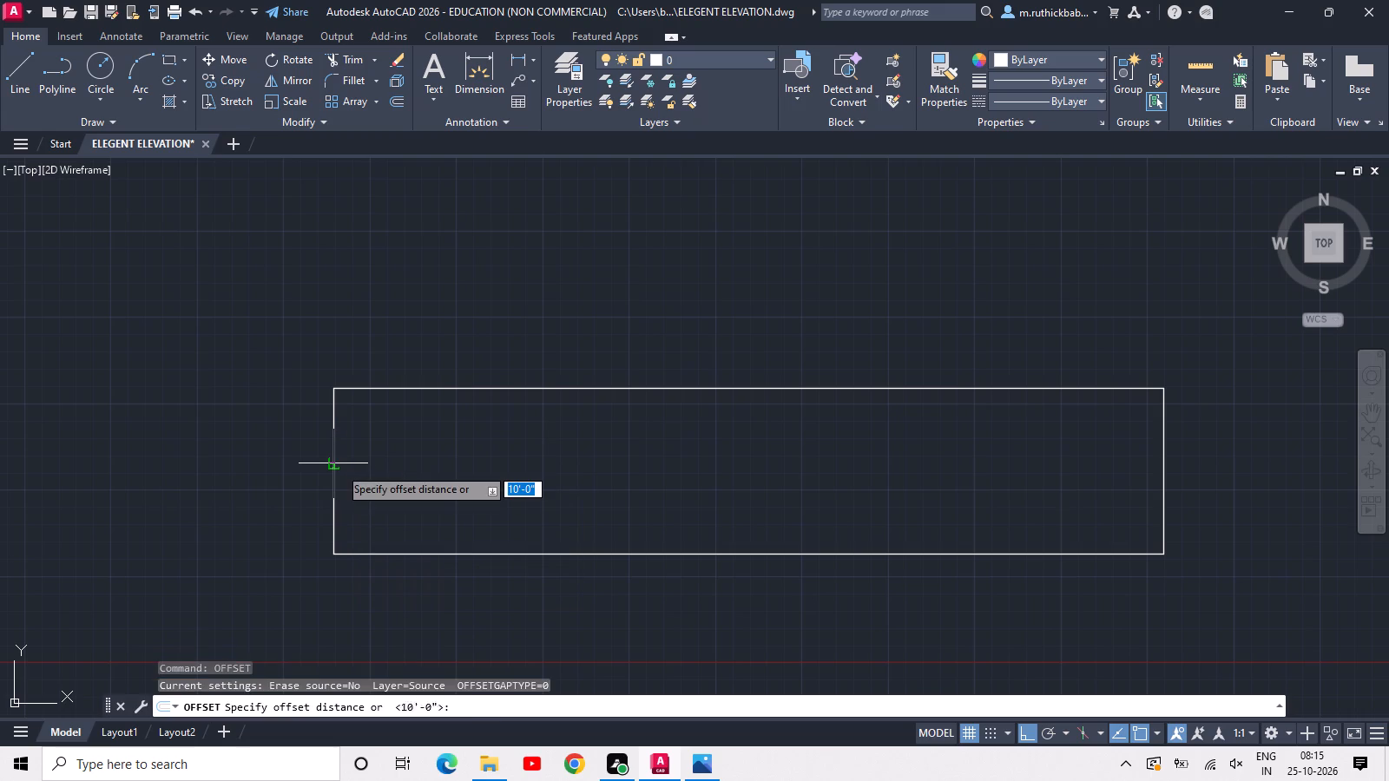
text(5')
key(space)
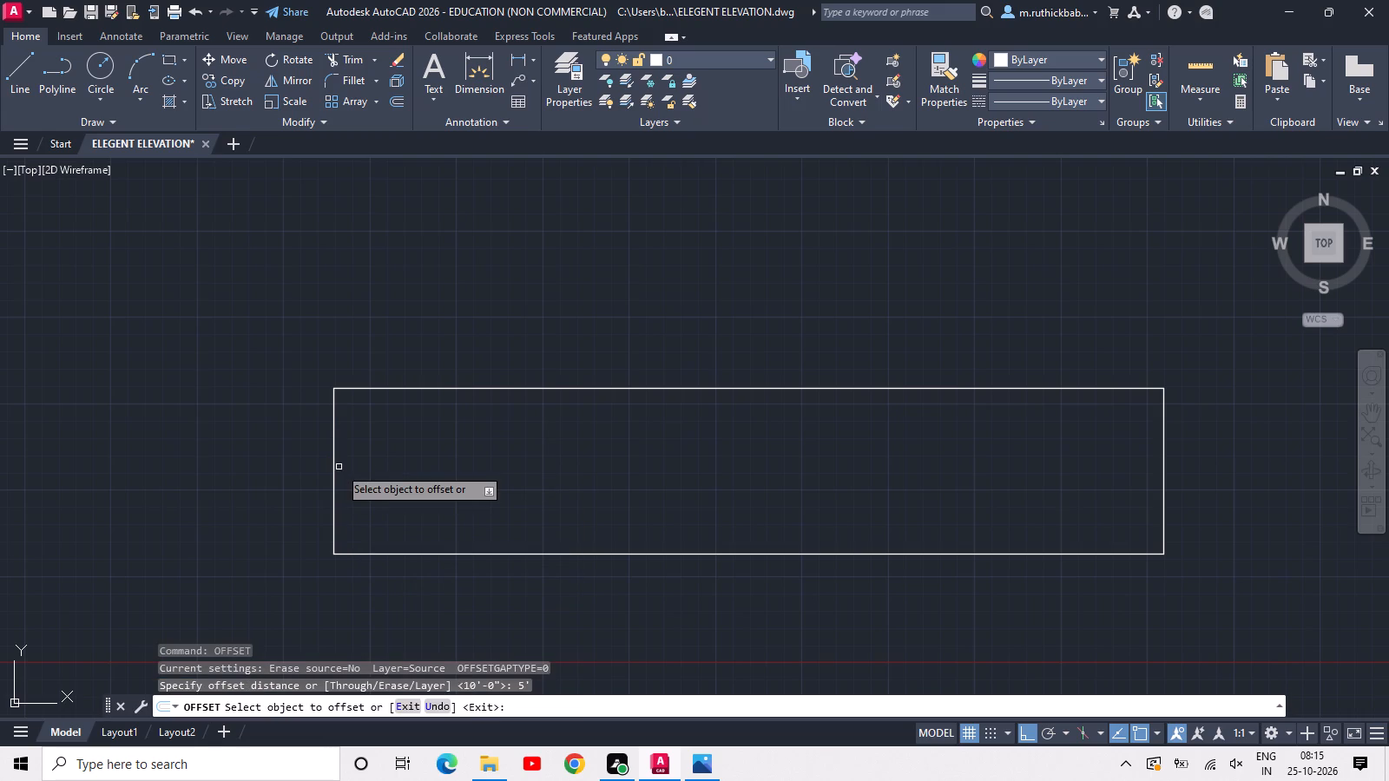
click(336, 479)
click(411, 478)
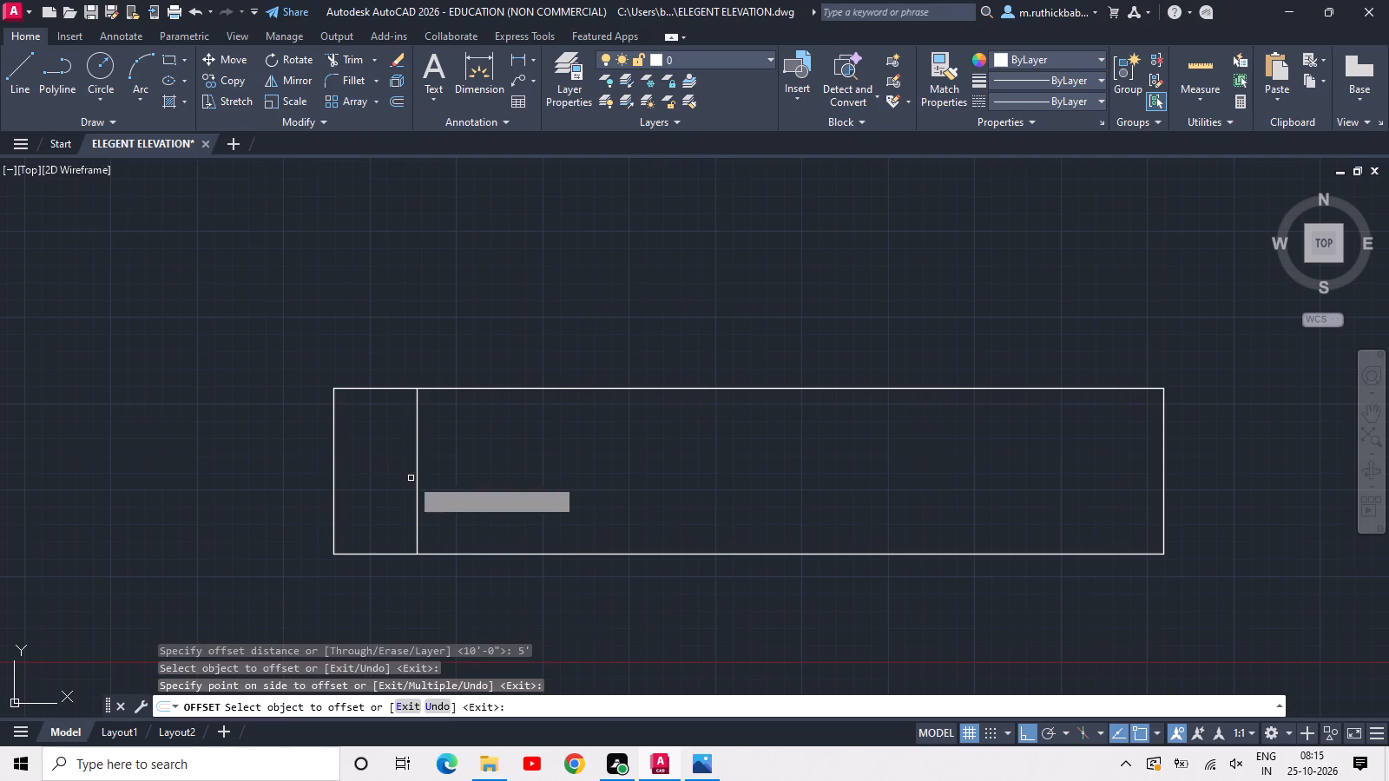
click(418, 485)
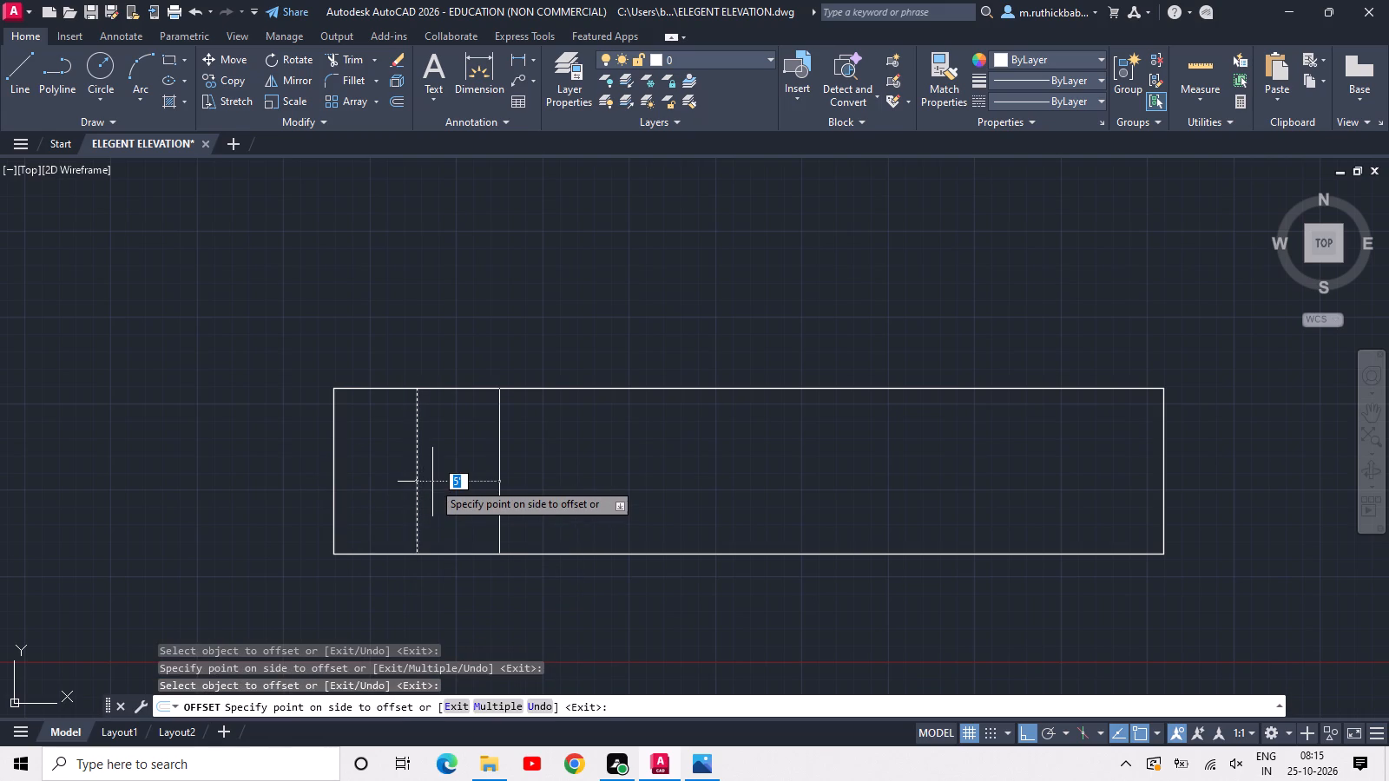
text(3')
key(space)
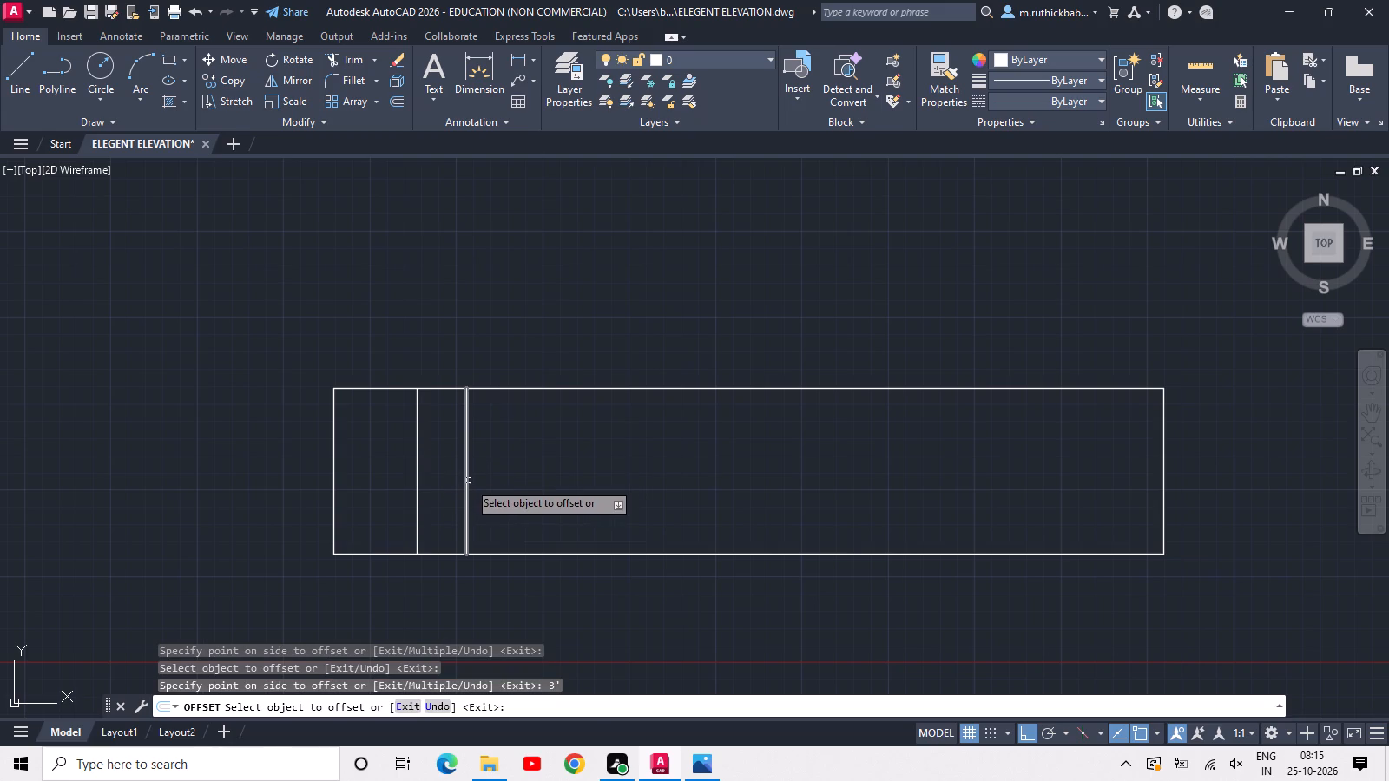
click(468, 481)
click(581, 485)
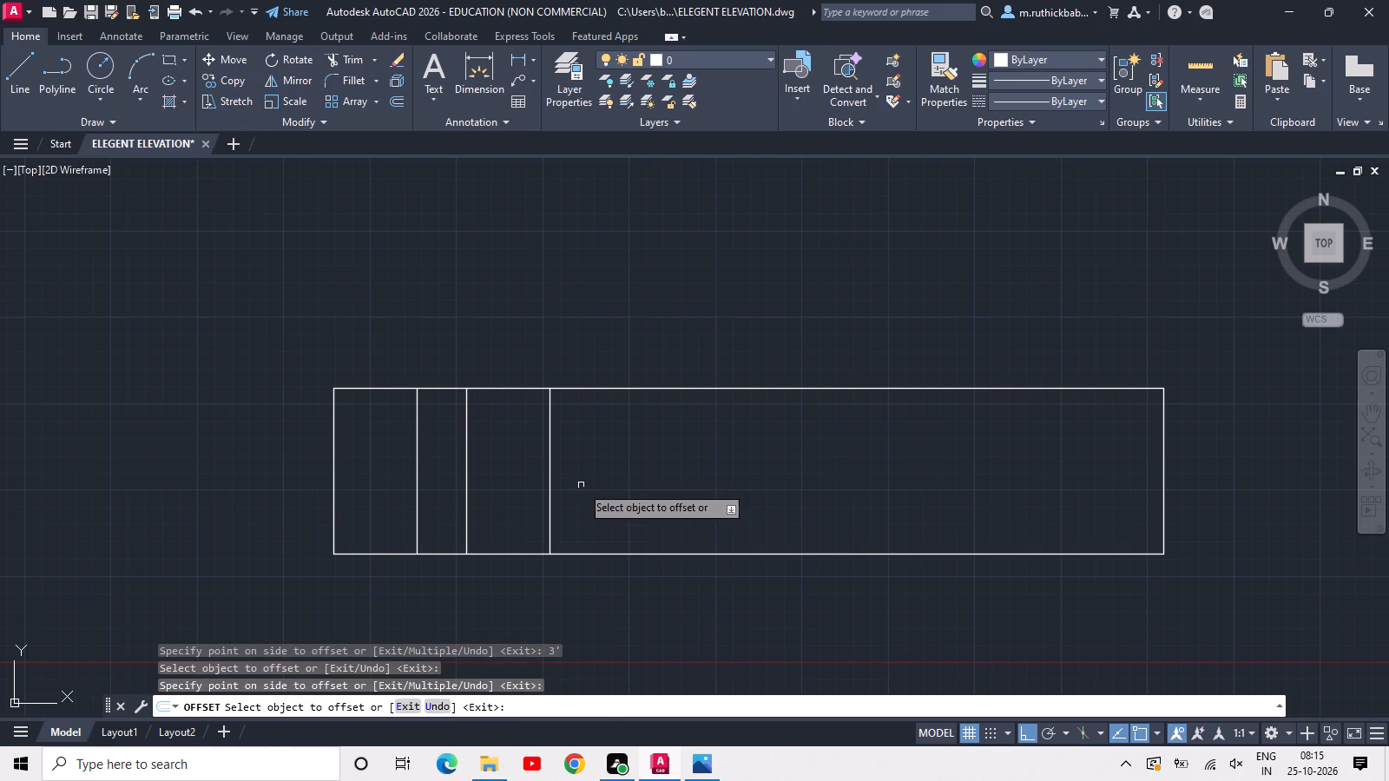
Offset the rightmost inner vertical line 3' to the right, and offset the resulting line another 7' to the right.
middle_drag(581, 485, 502, 487)
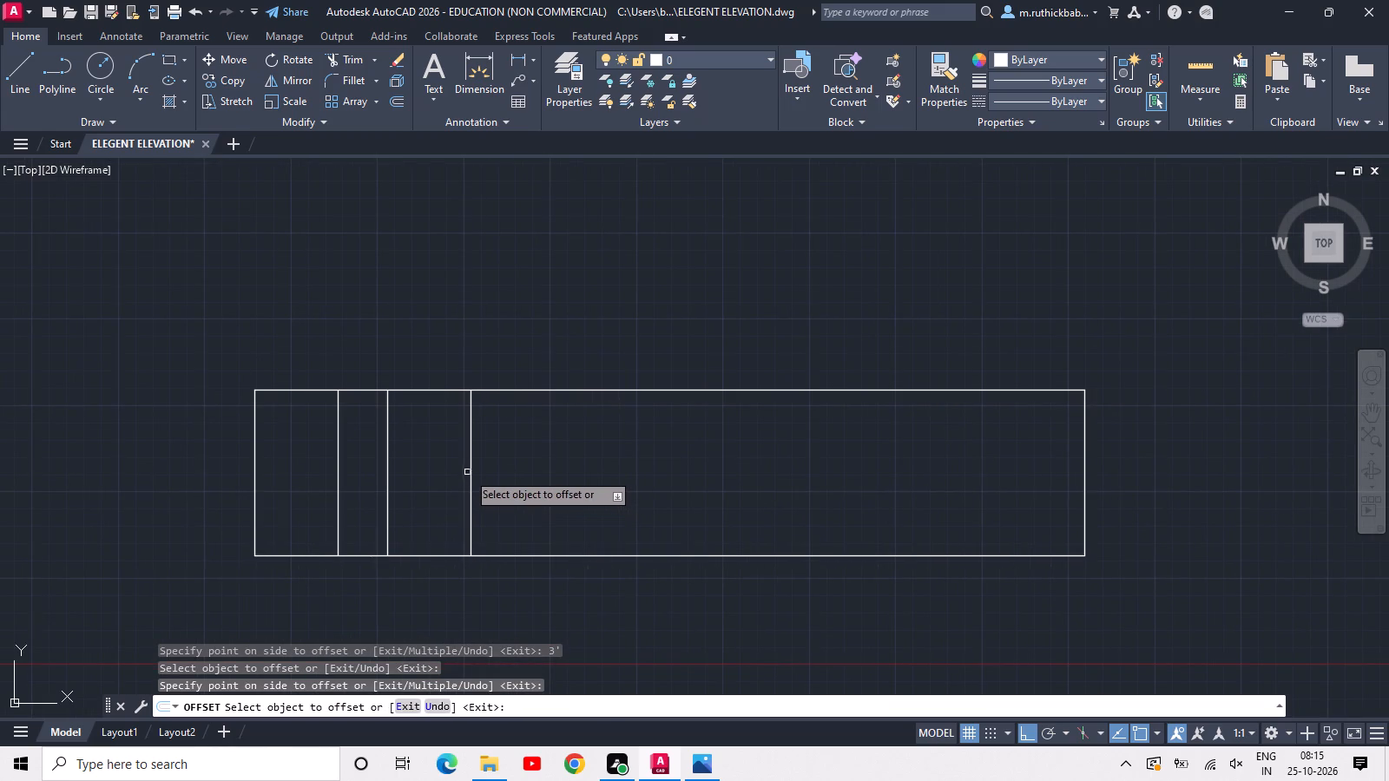
click(471, 476)
text(3')
key(space)
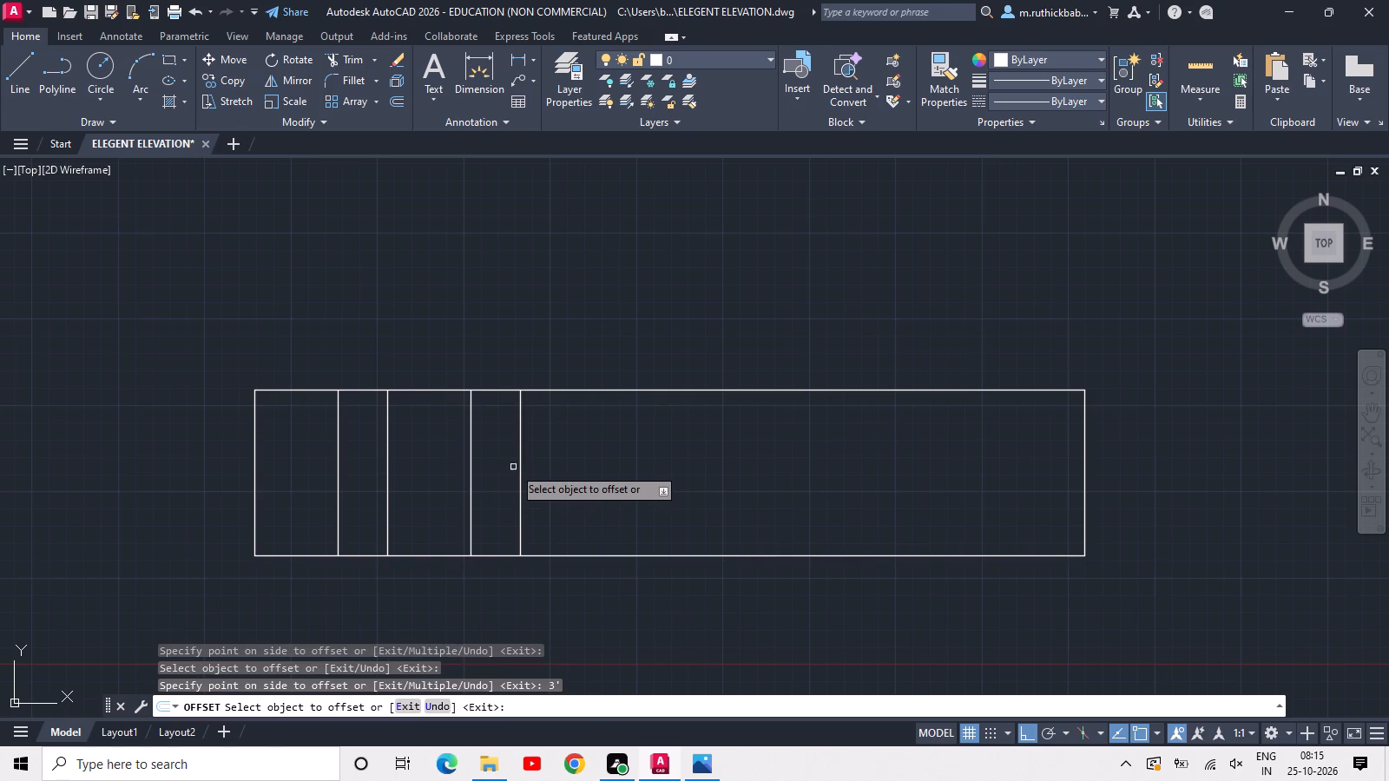
click(522, 468)
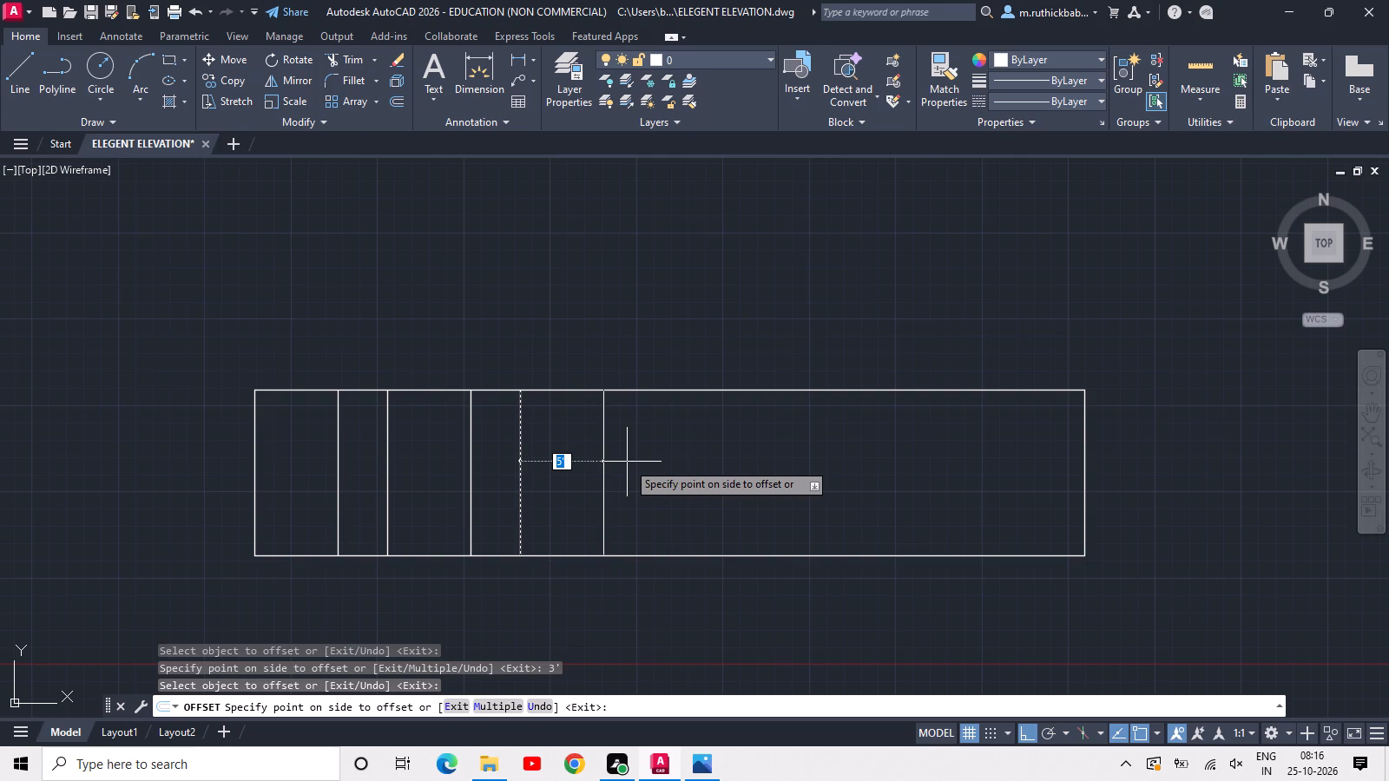
text(7')
key(space)
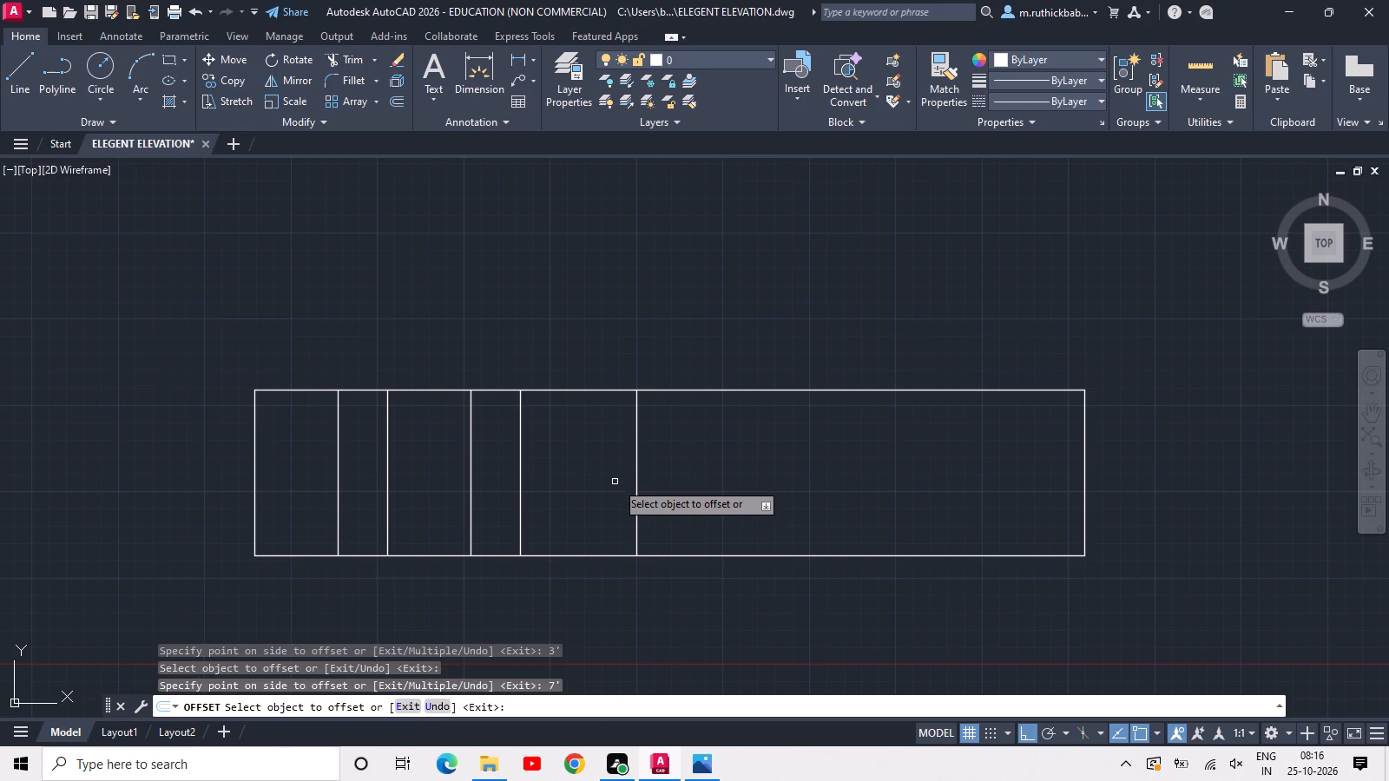
Add three more vertical lines rightward from the last inner line with successive offsets of 5', 7' and 10', and end the Offset command.
click(637, 482)
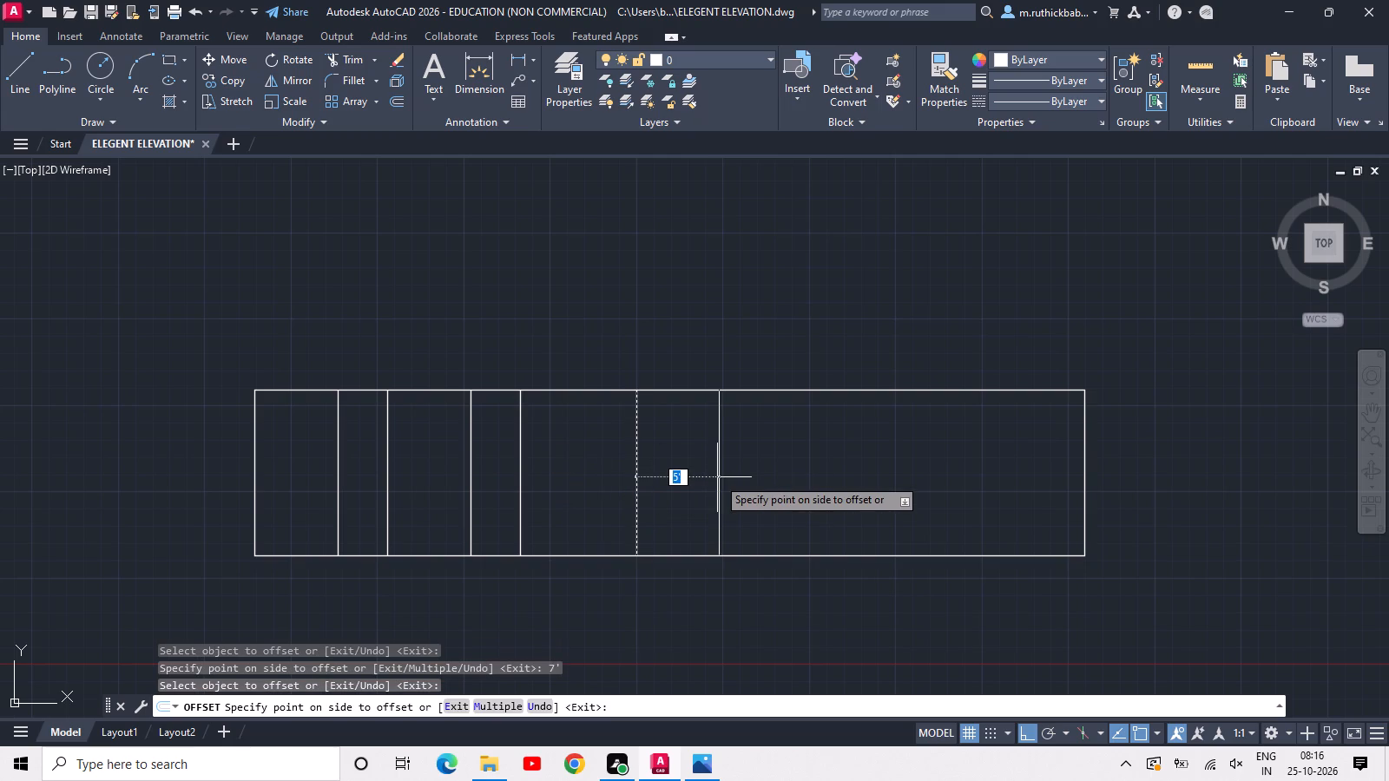
click(717, 477)
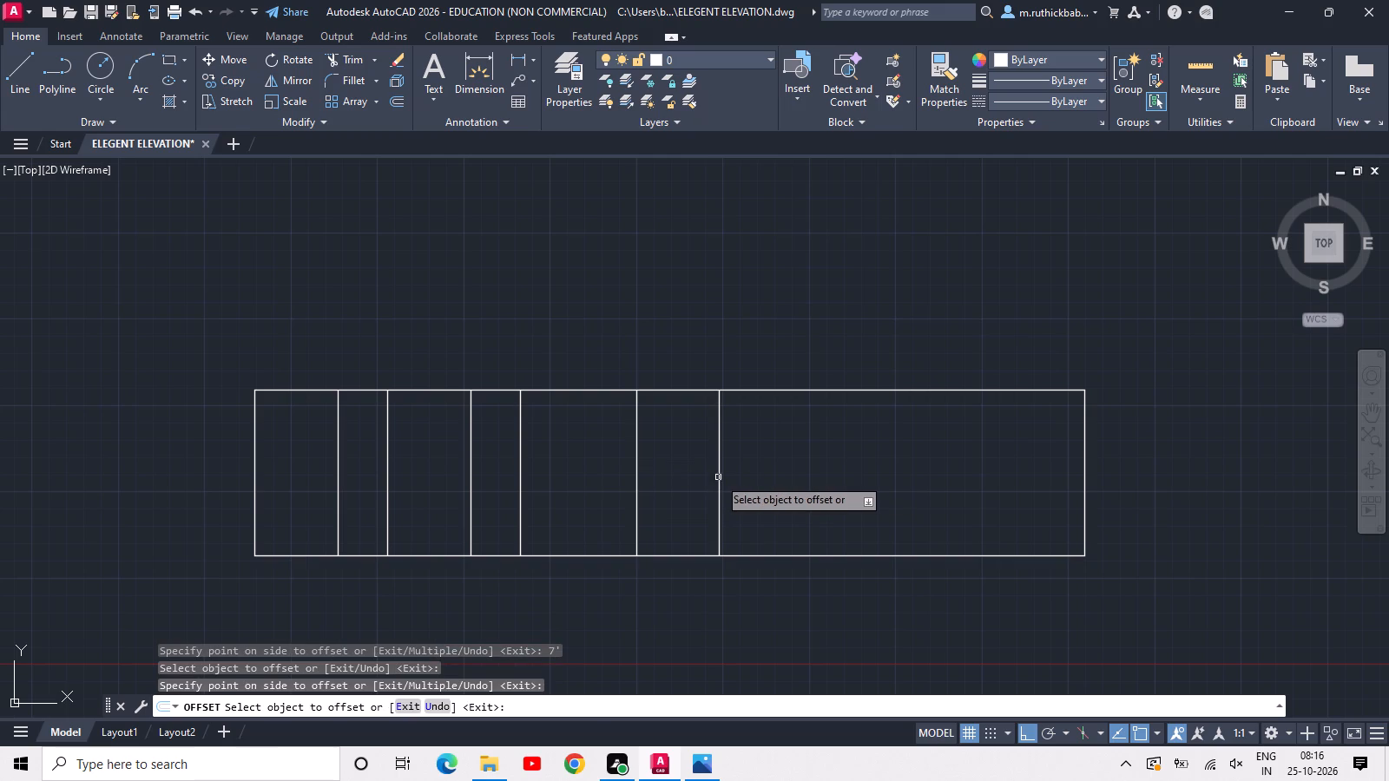
click(717, 480)
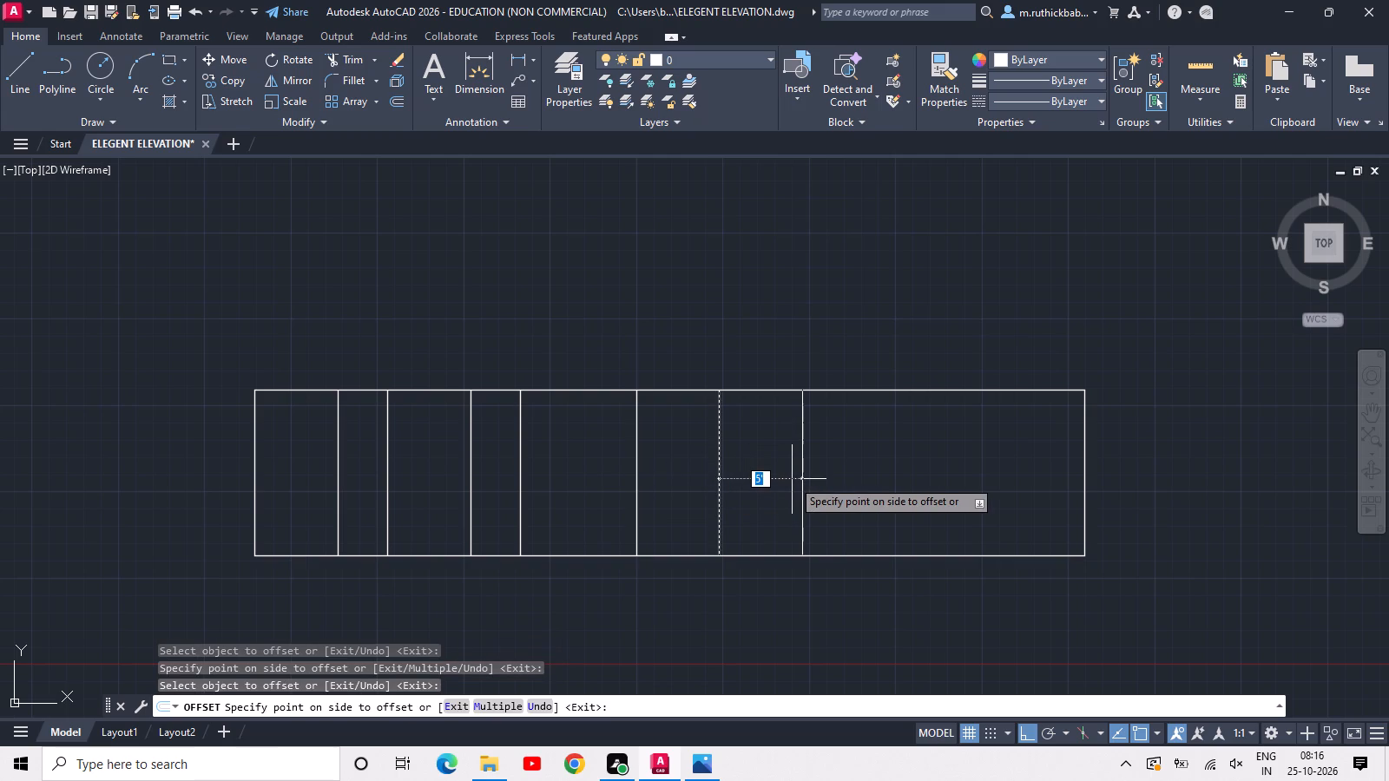
text(7')
key(space)
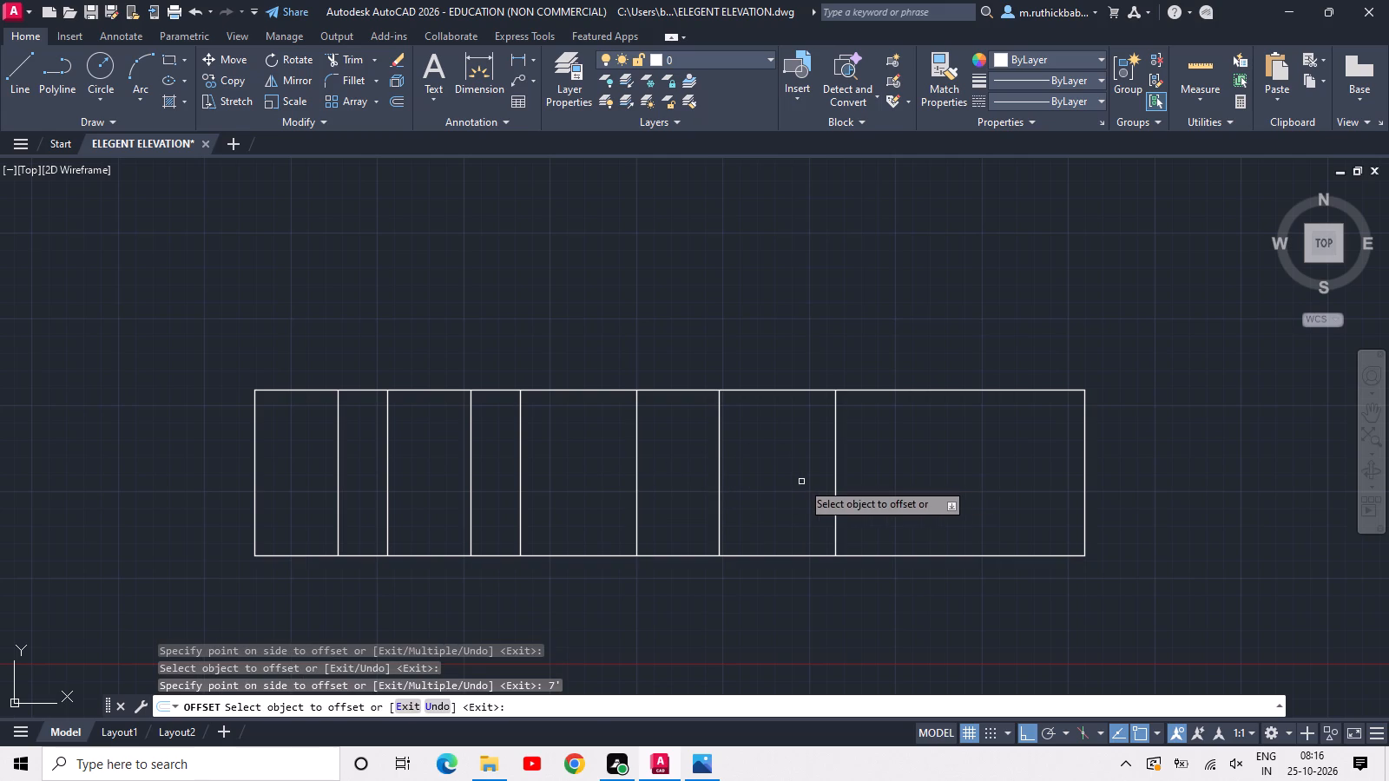
click(834, 489)
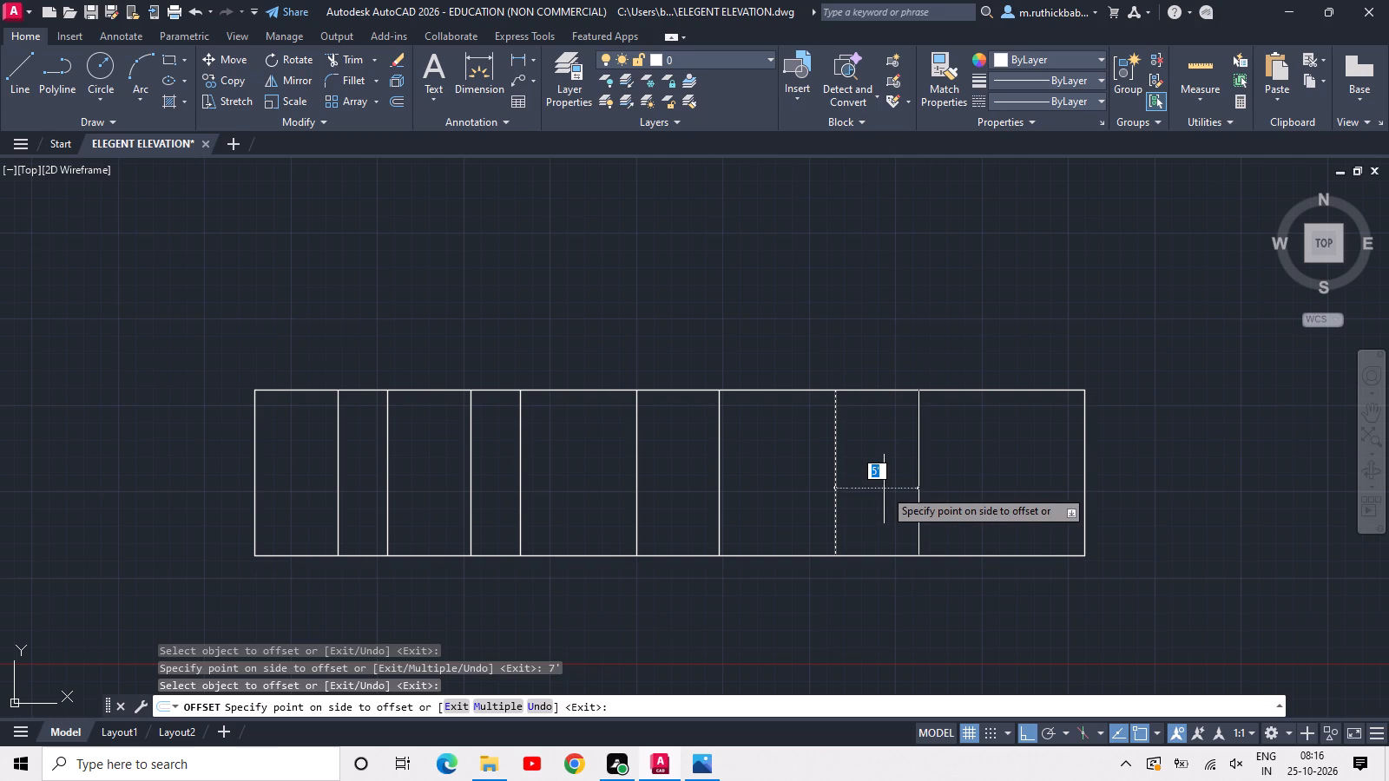
text(10')
key(space)
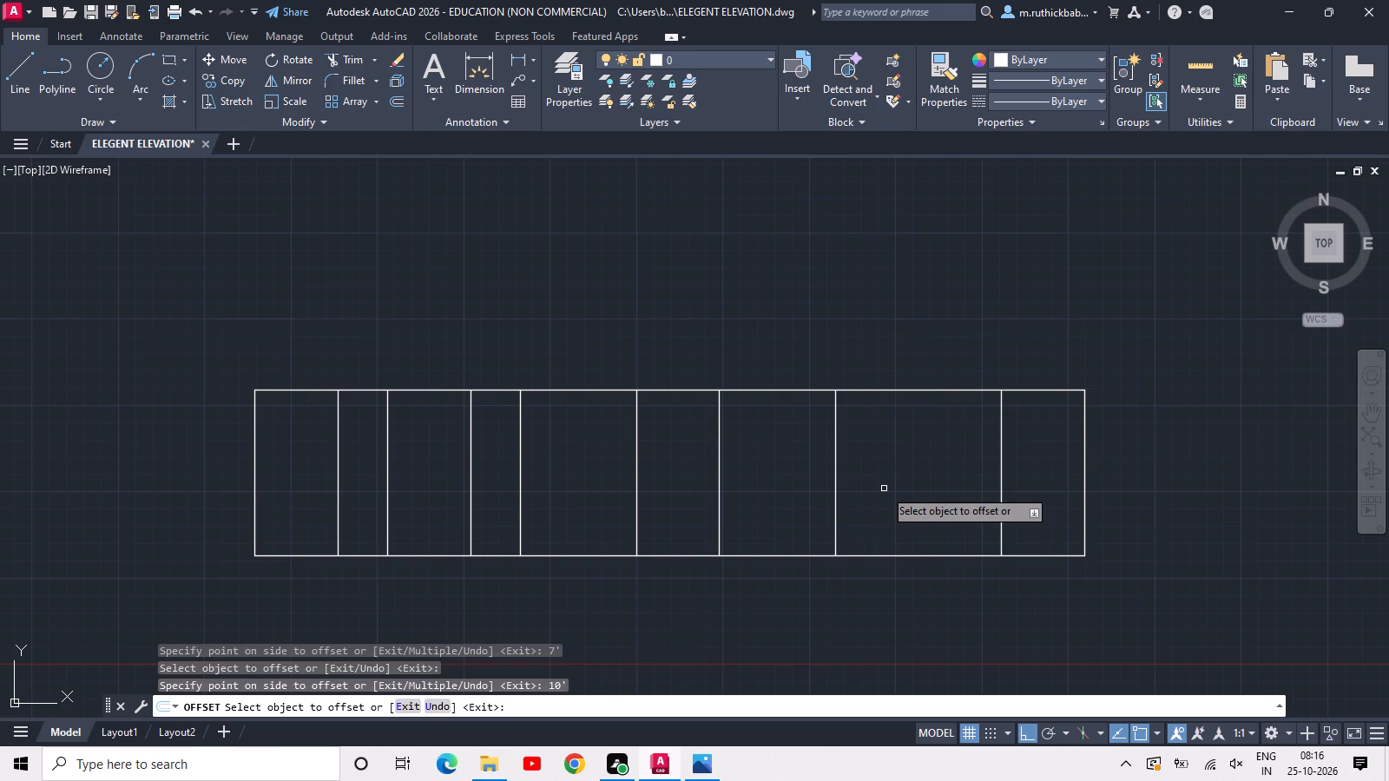
key(Escape)
Copy the first inner vertical line as a 20-item array fitted across the first 3' bay, ending on the second inner line.
scroll(857, 471, down, 1)
middle_drag(711, 498, 771, 492)
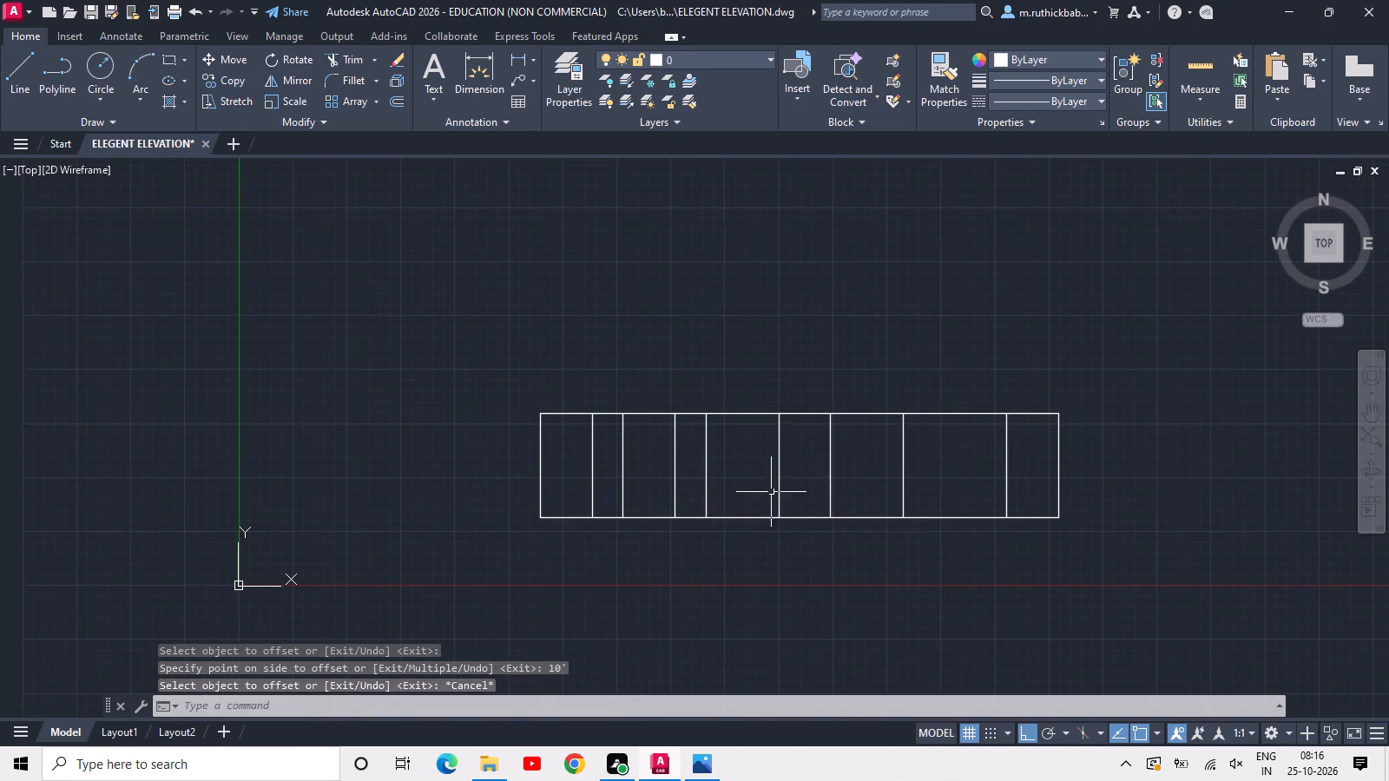
scroll(587, 482, up, 2)
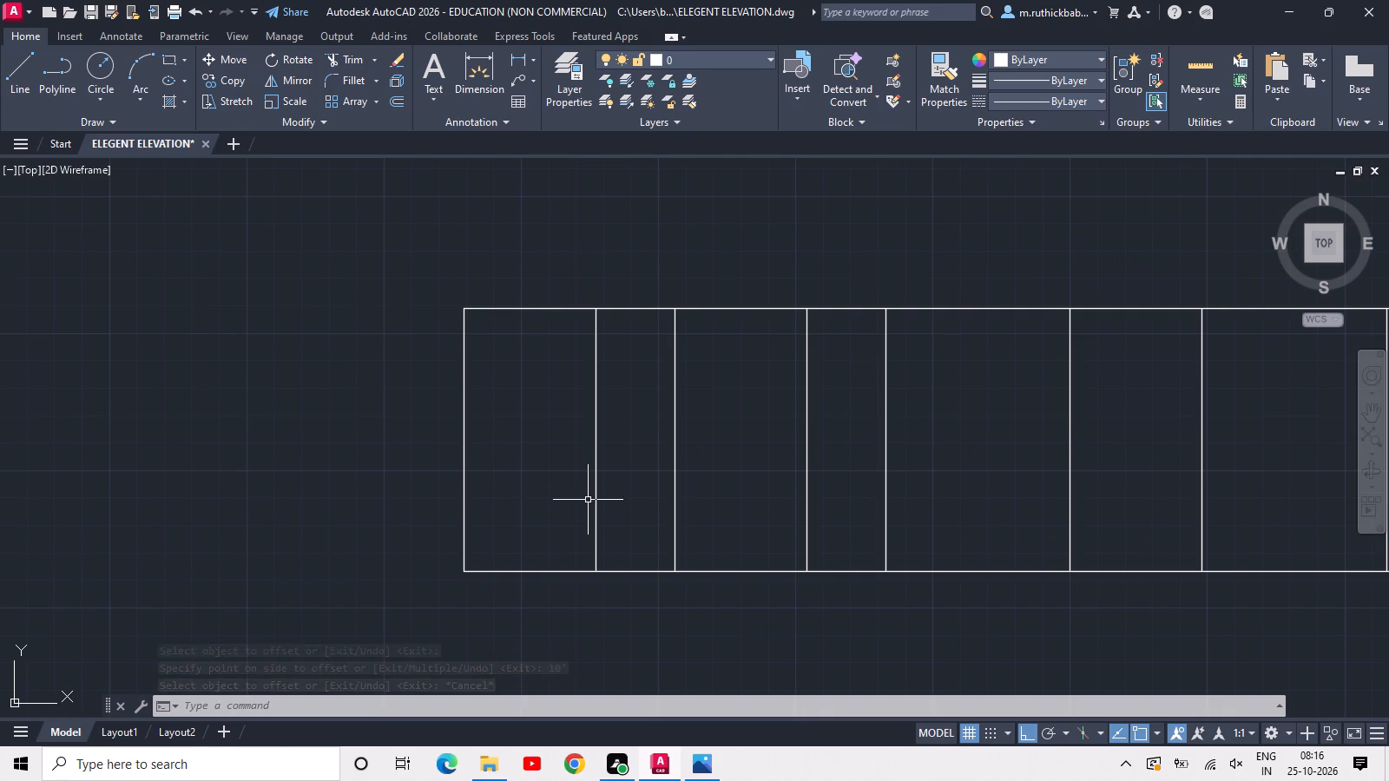
scroll(588, 500, up, 1)
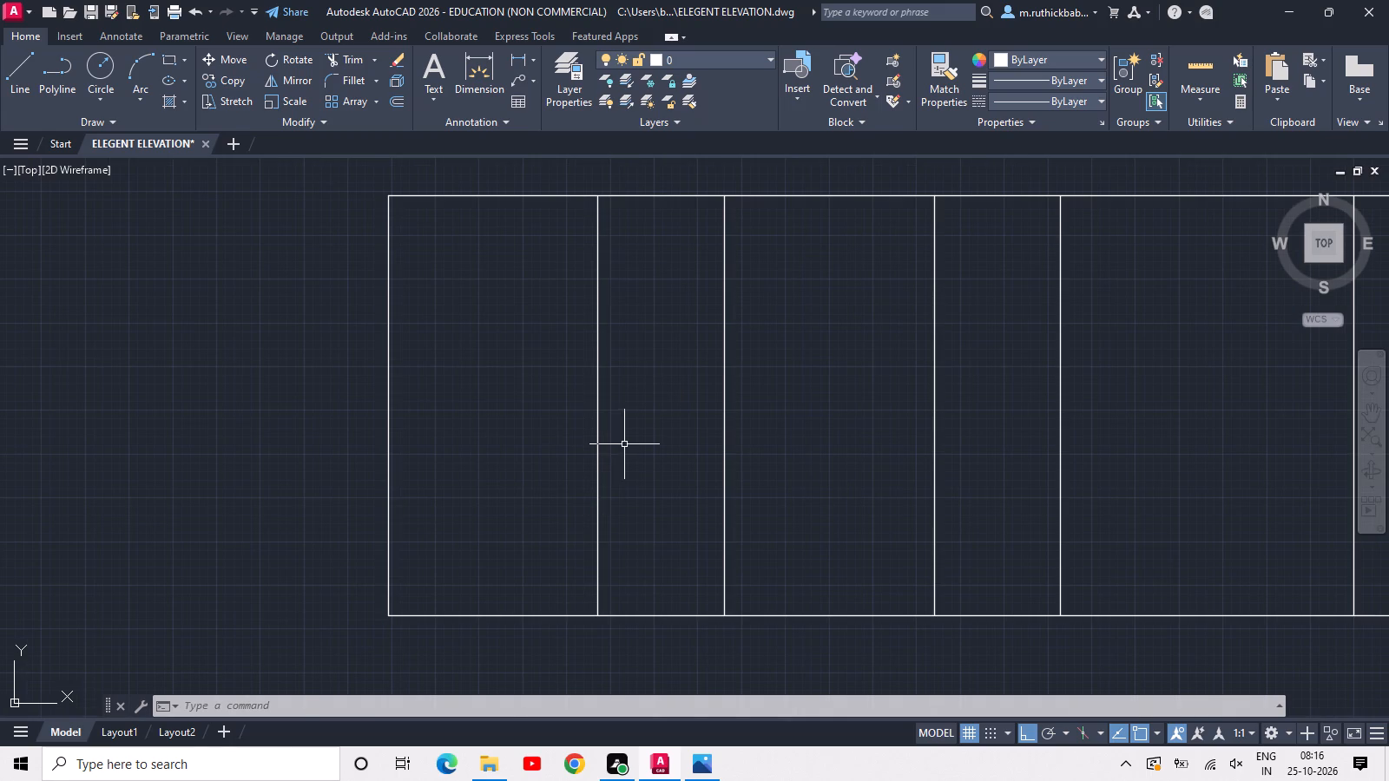
text(CO)
key(space)
click(609, 449)
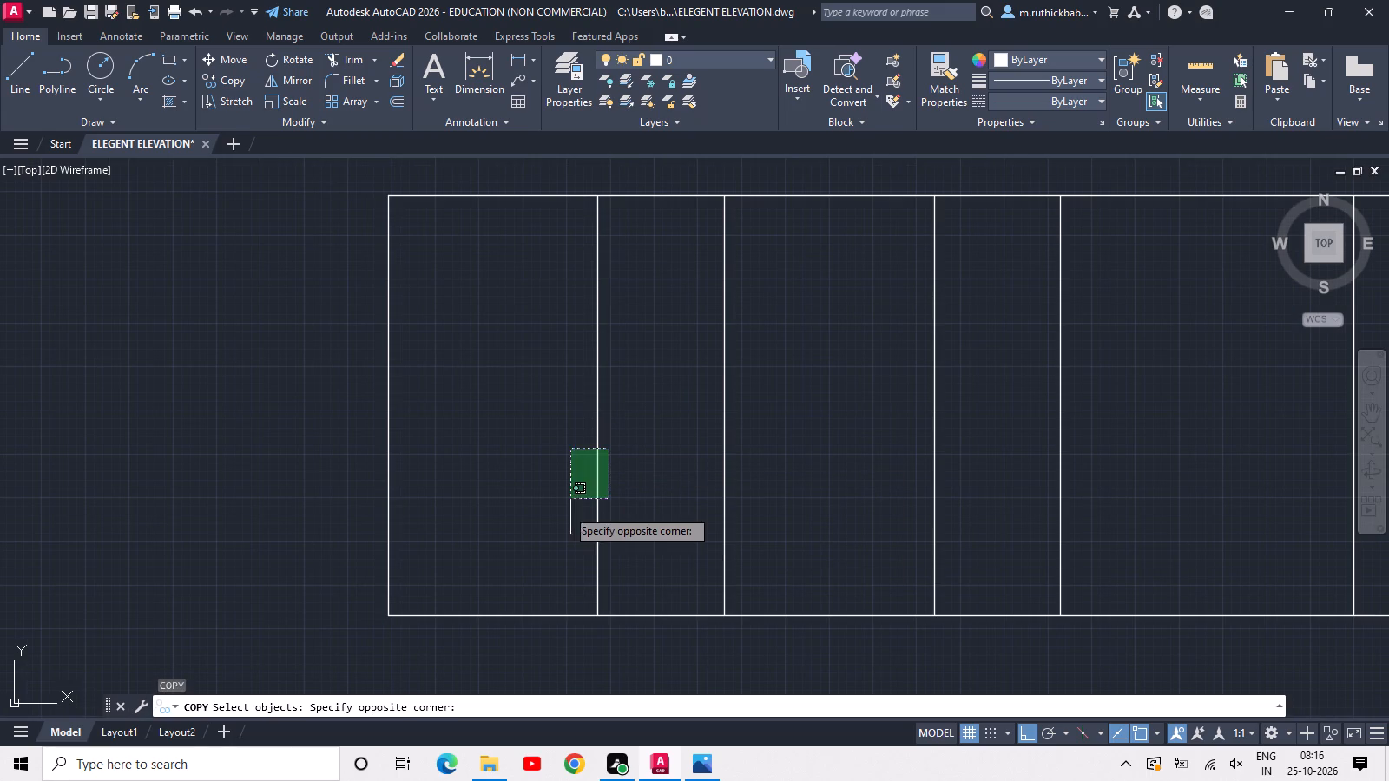
click(566, 510)
key(space)
click(601, 612)
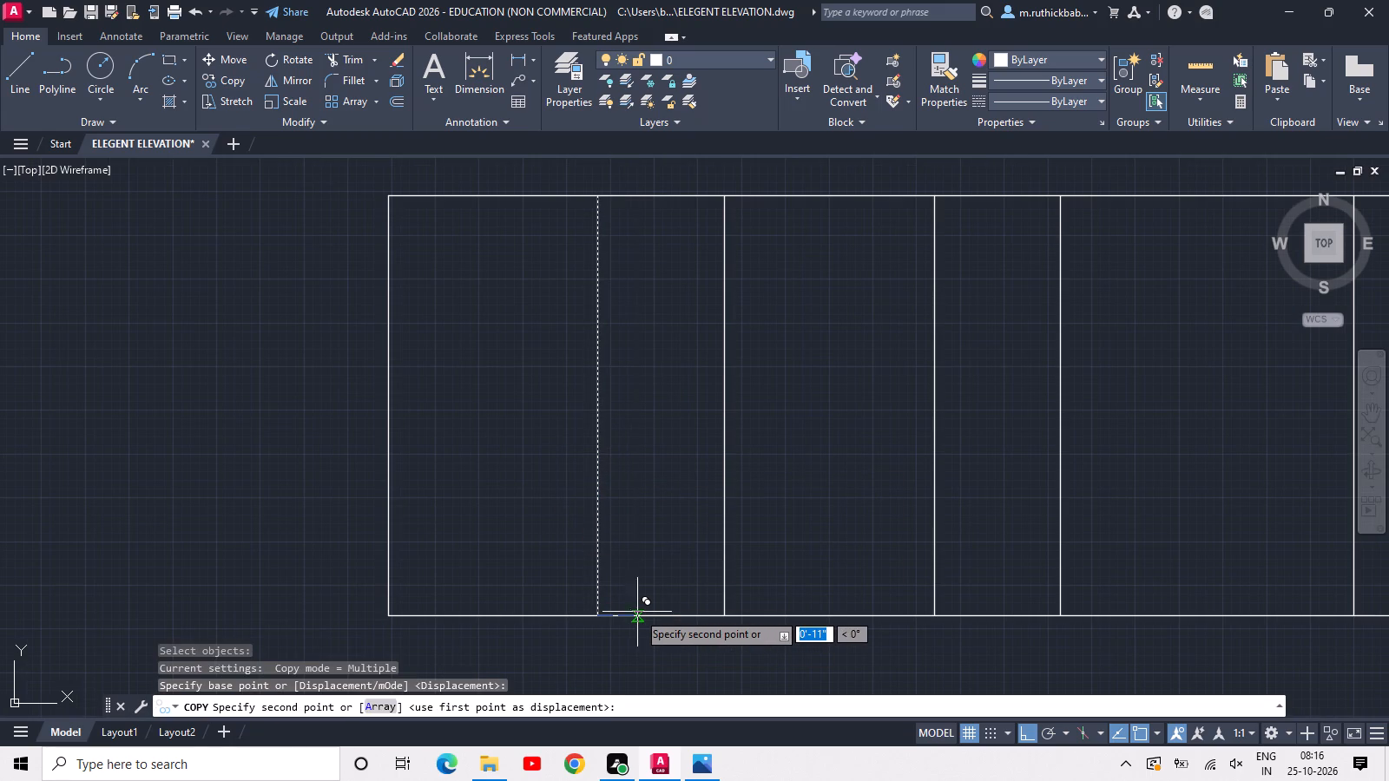
text(ARR)
key(space)
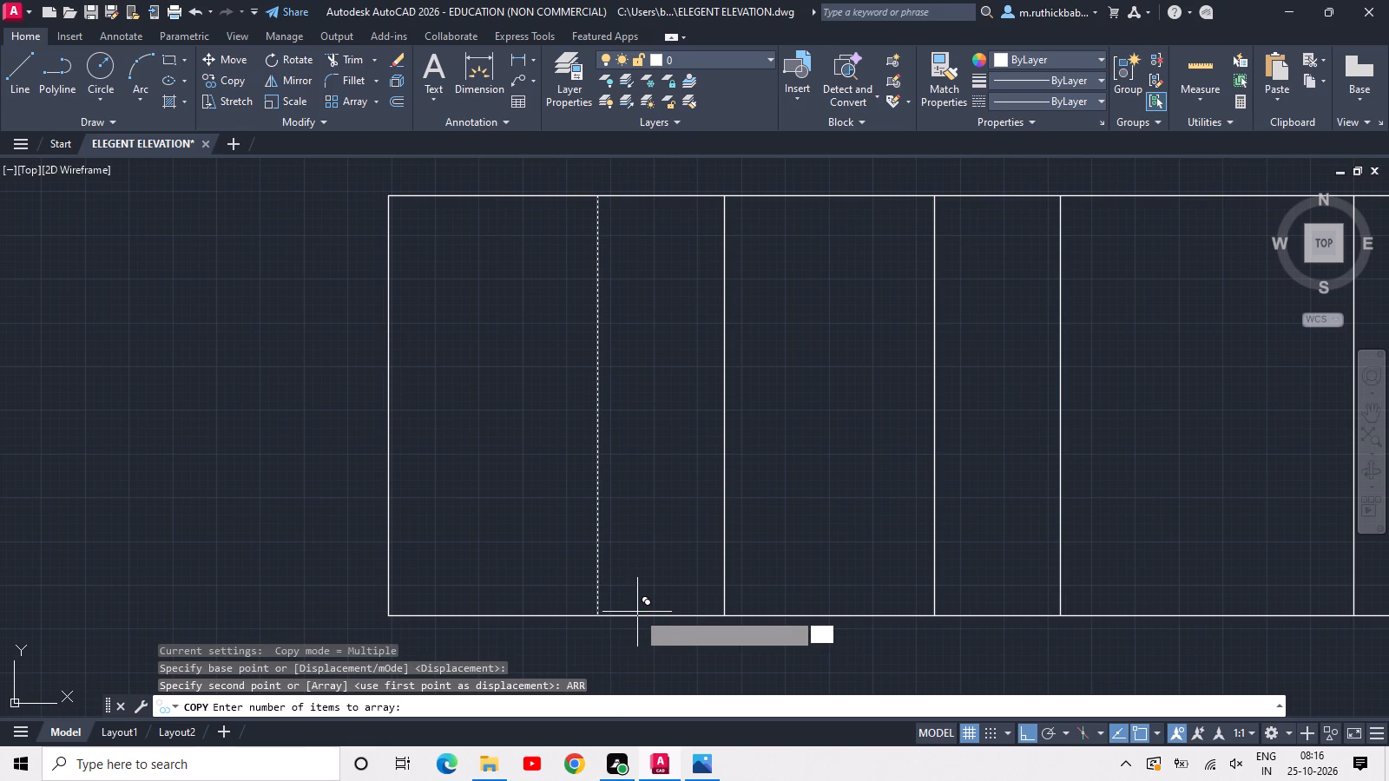
text(20)
key(space)
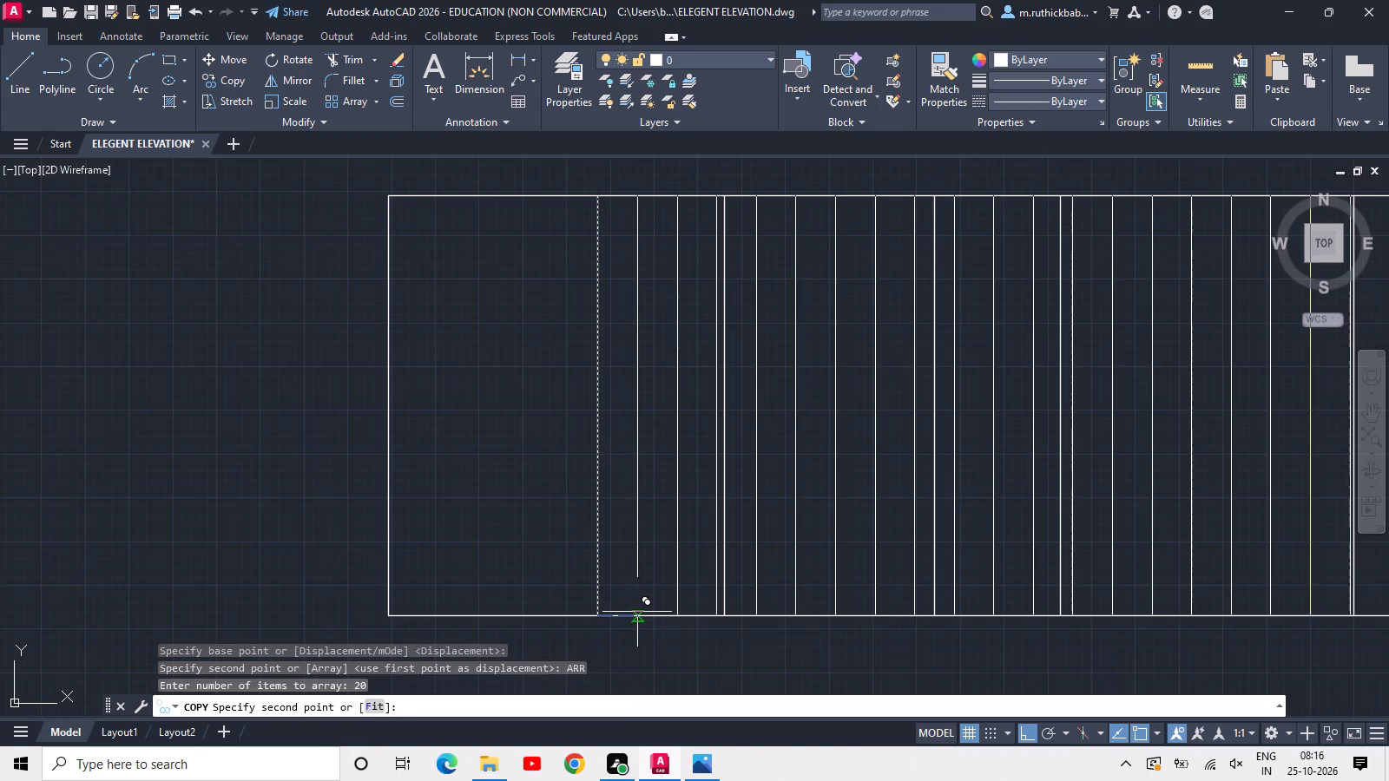
text(F)
key(space)
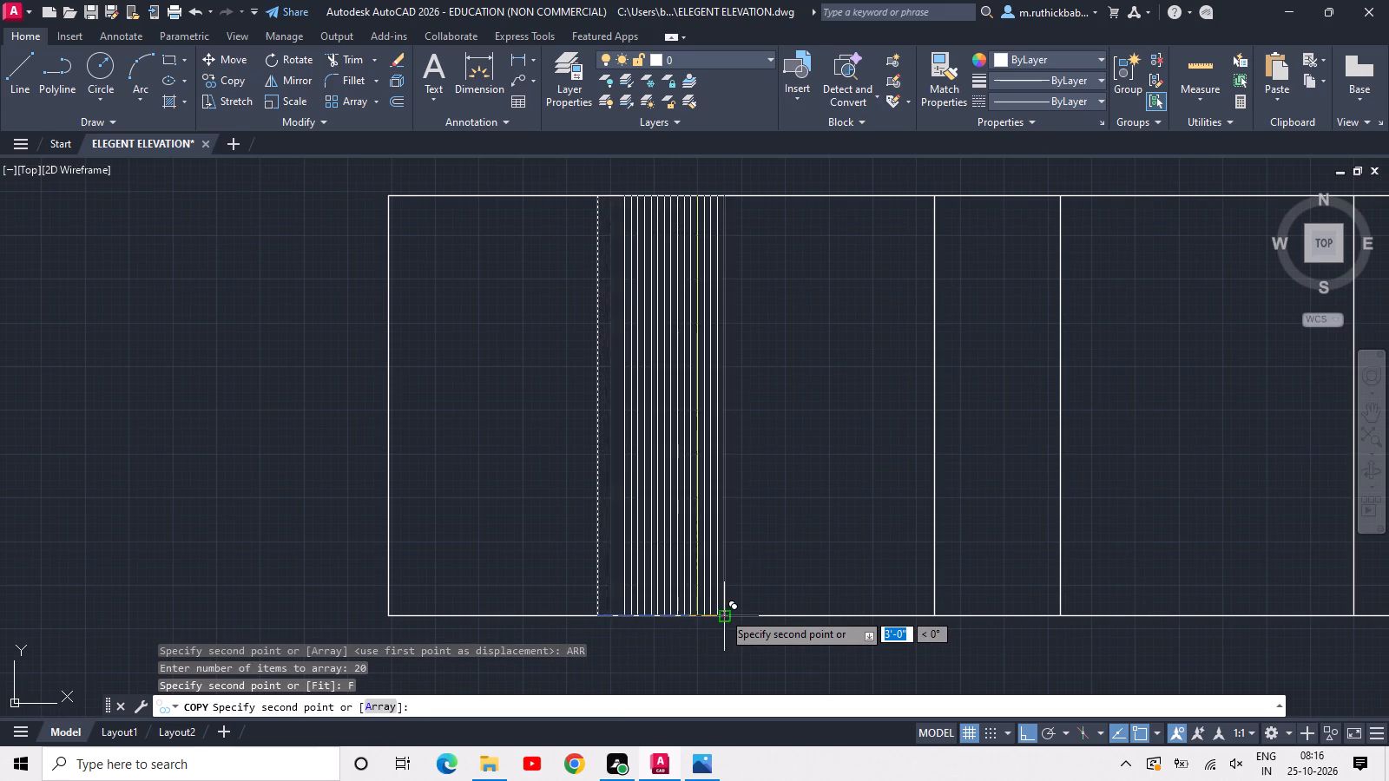
click(726, 612)
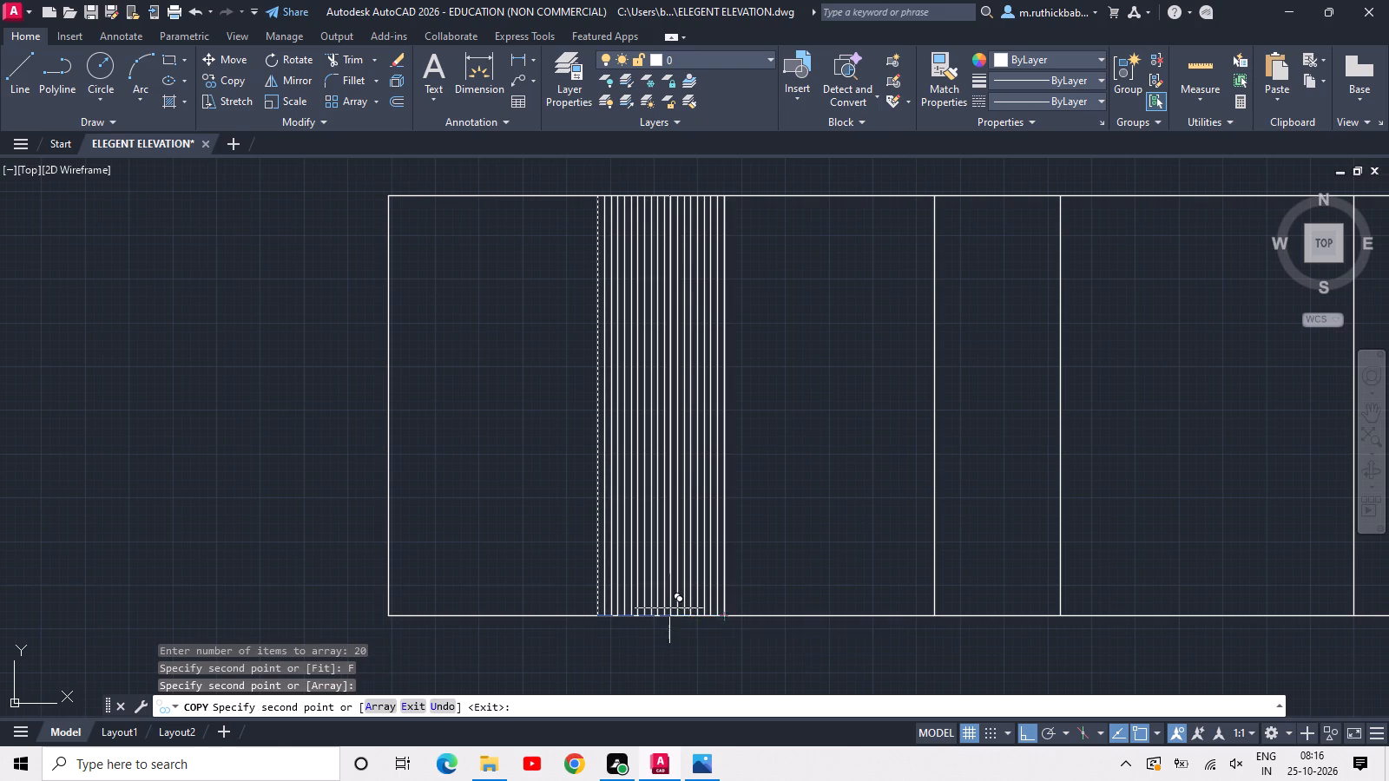
key(Escape)
Copy the 18 intermediate lines of the first 3' bay 8' to the right, into the second 3' bay.
scroll(682, 600, up, 2)
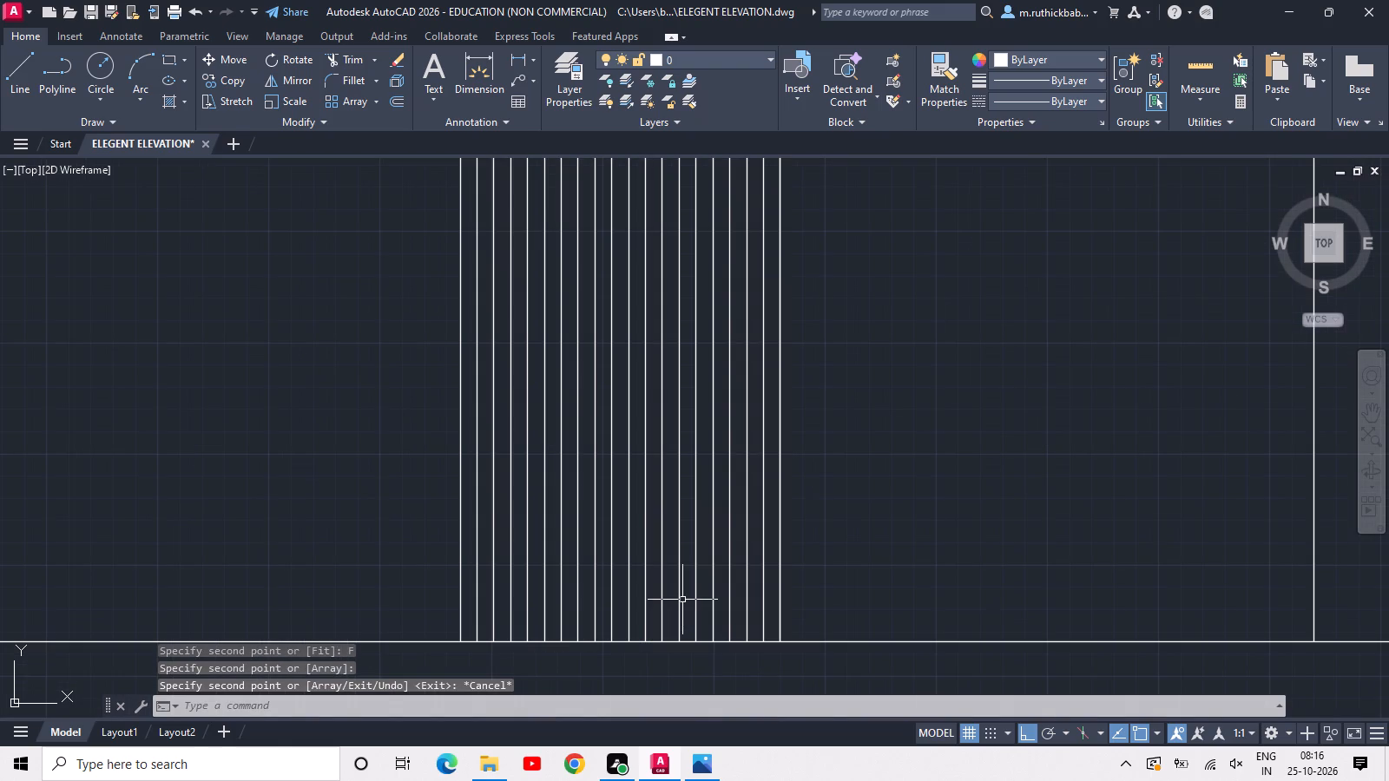
click(773, 605)
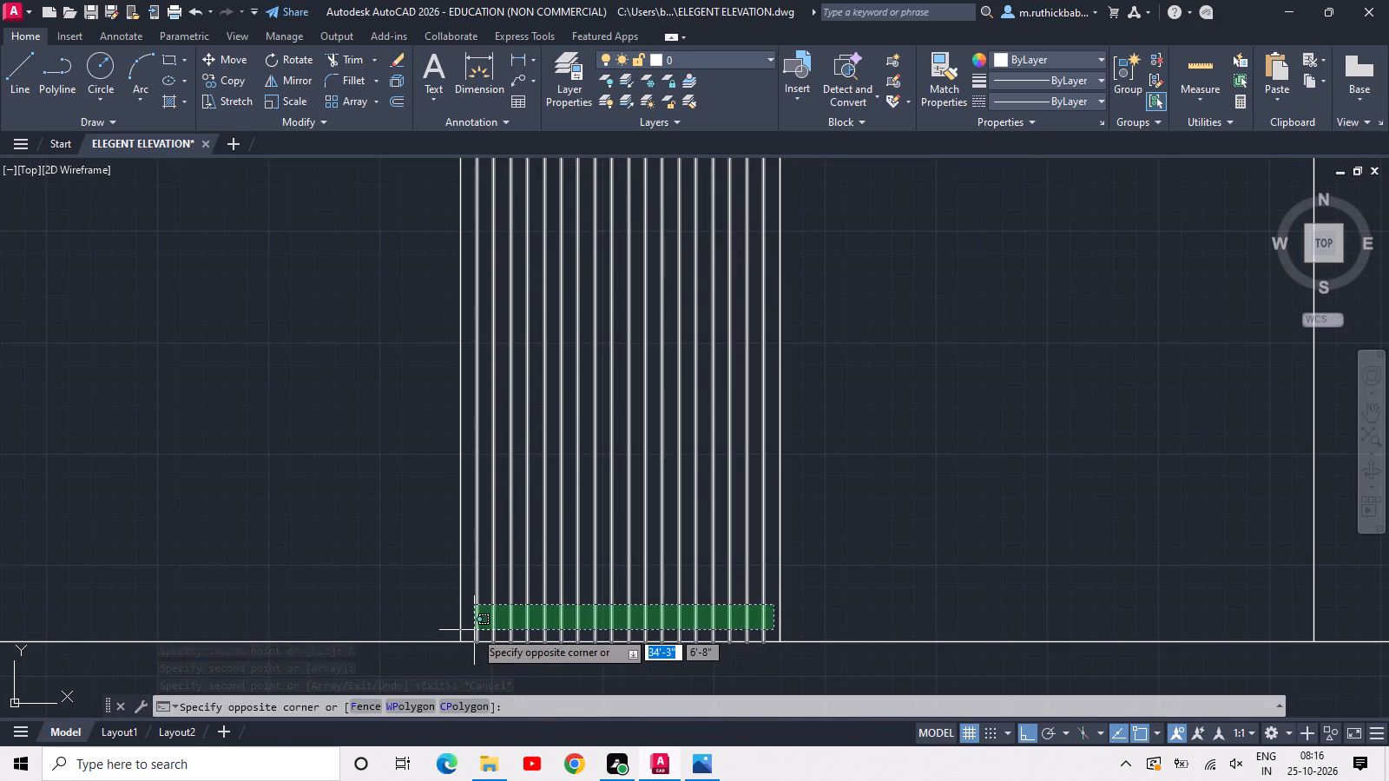
click(471, 629)
text(CO)
key(space)
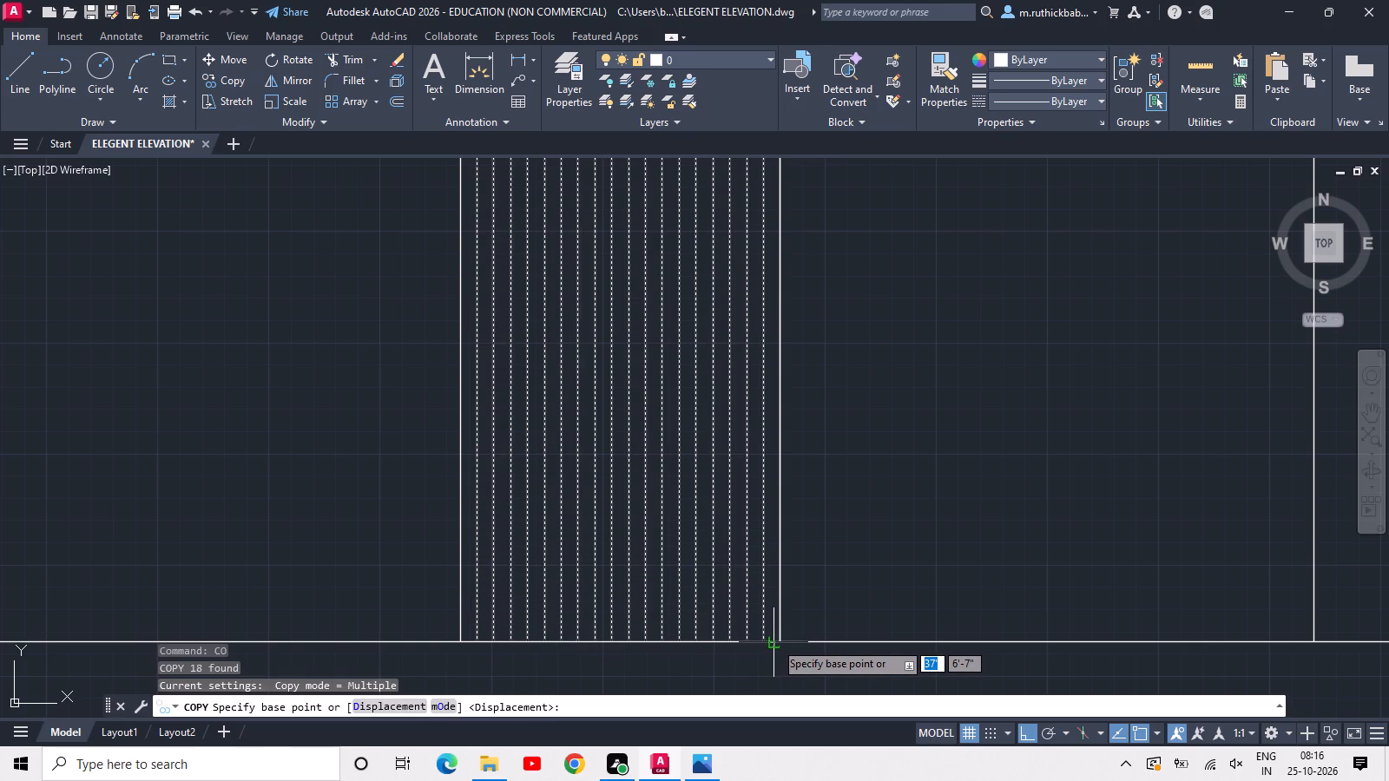
click(780, 640)
middle_drag(916, 633, 31, 644)
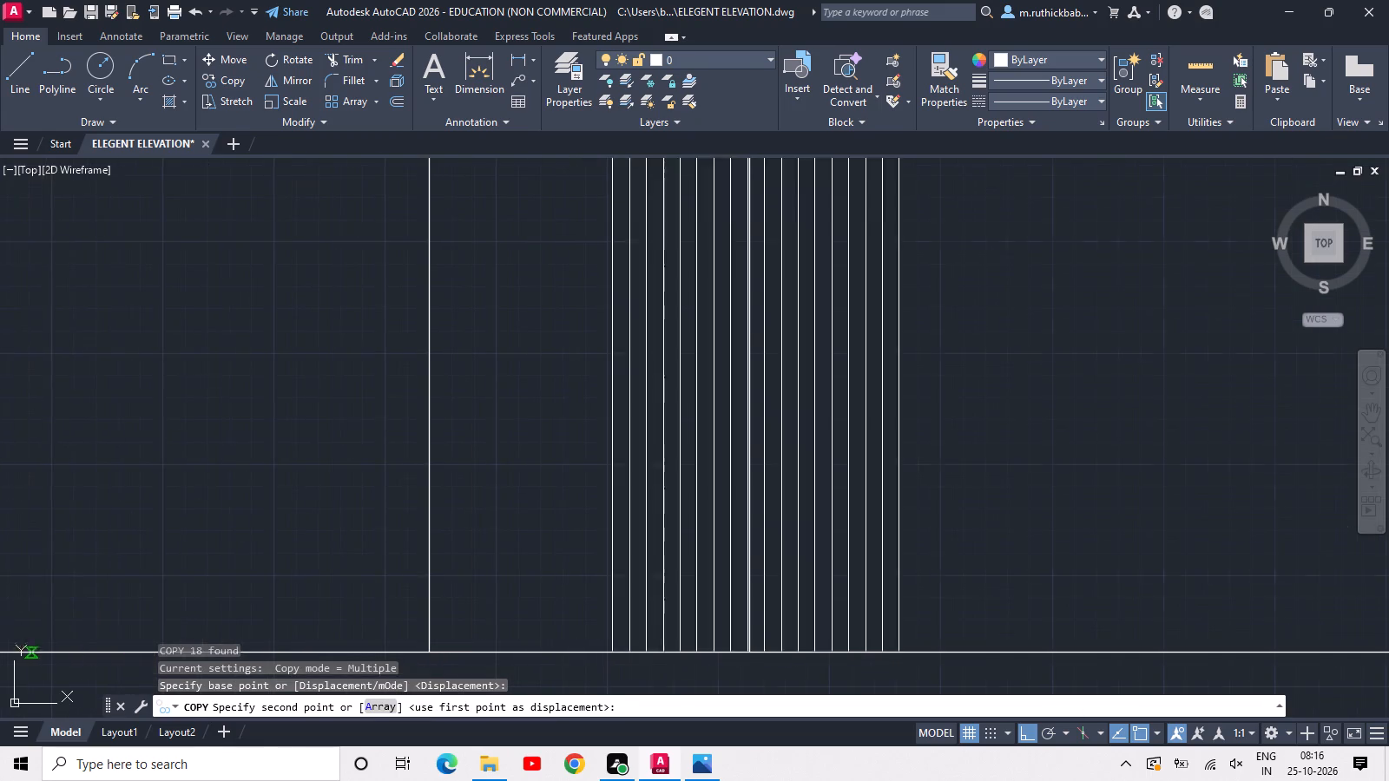
click(748, 648)
scroll(809, 614, down, 2)
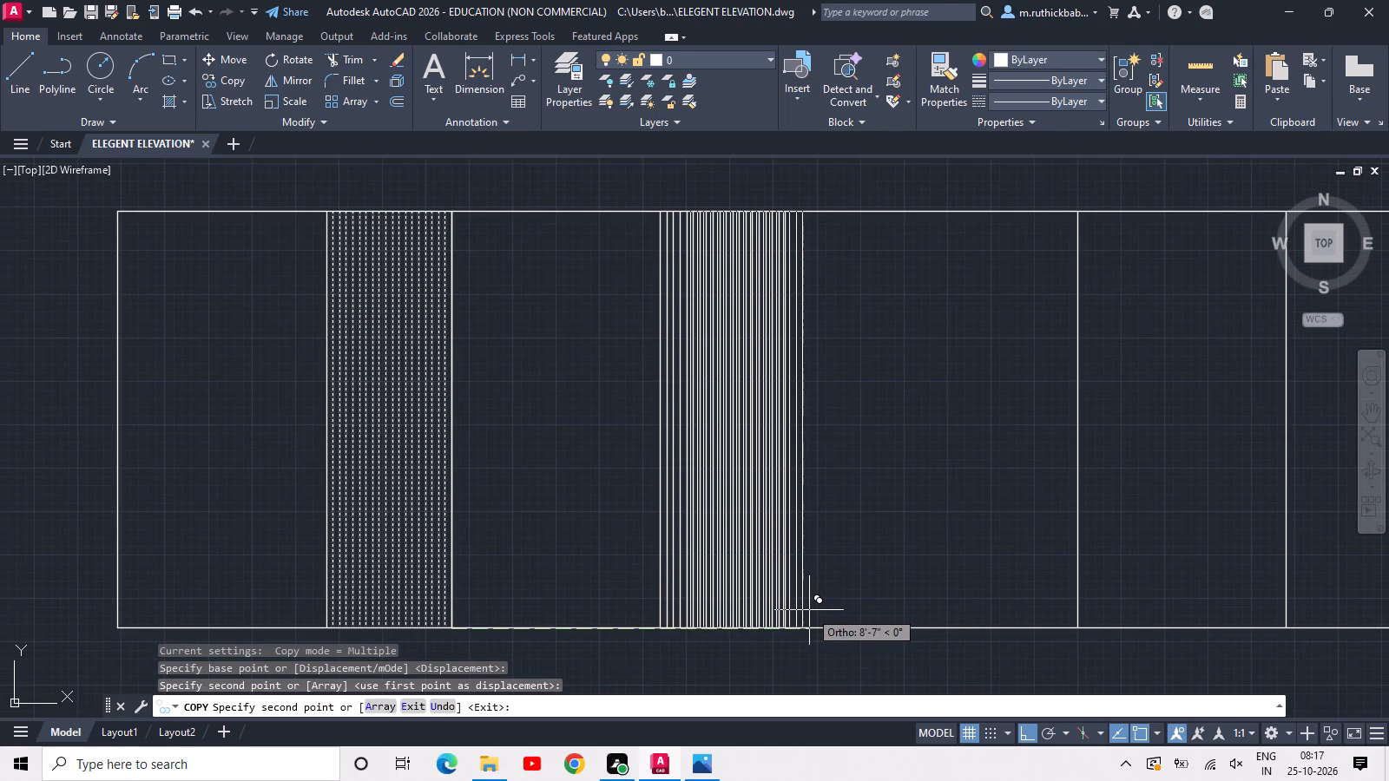
key(Escape)
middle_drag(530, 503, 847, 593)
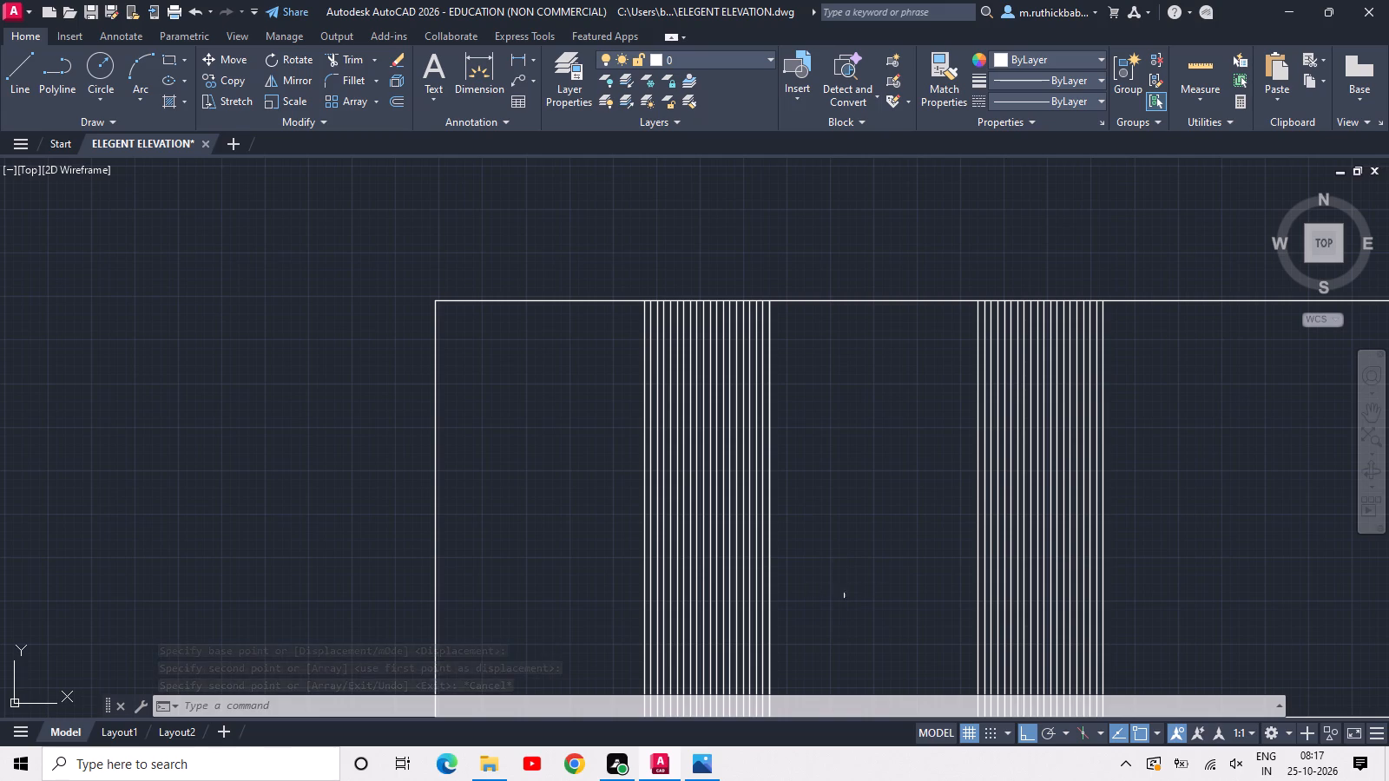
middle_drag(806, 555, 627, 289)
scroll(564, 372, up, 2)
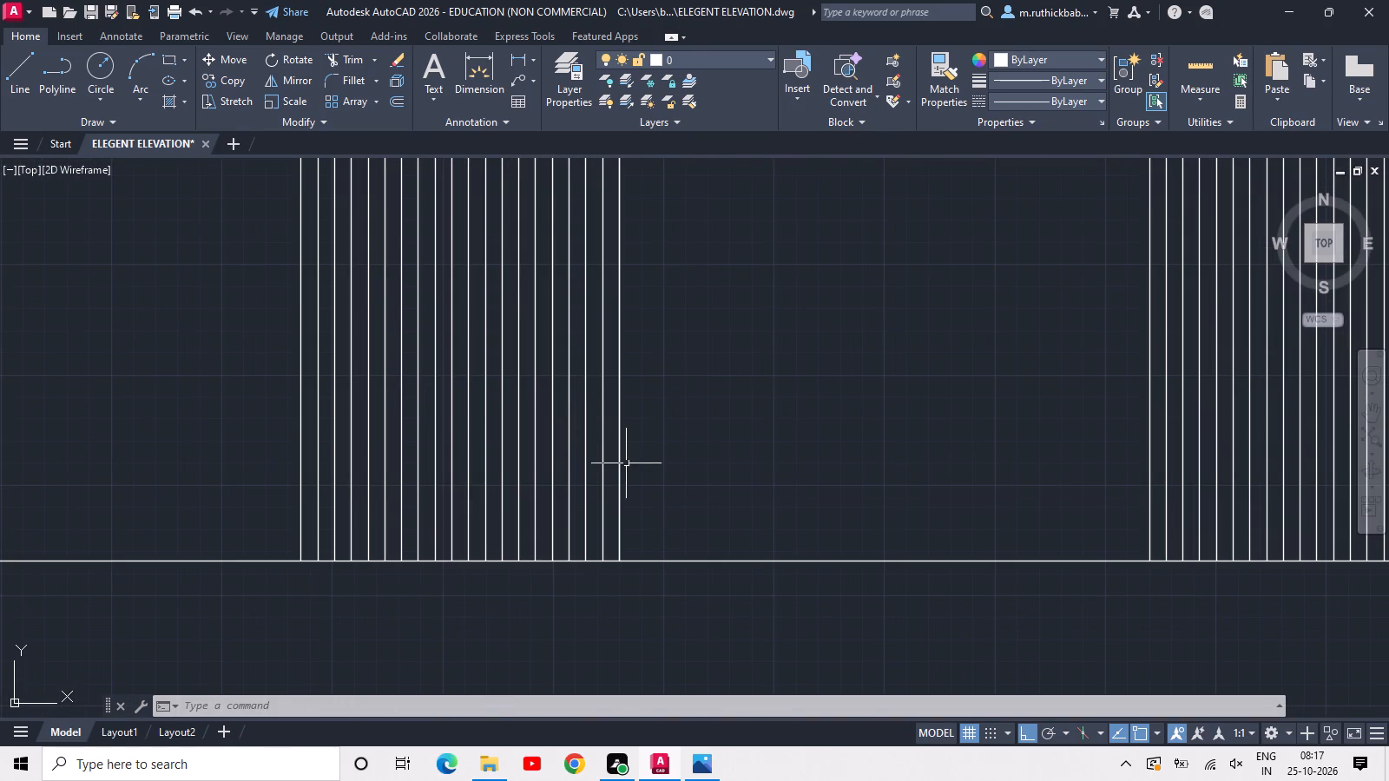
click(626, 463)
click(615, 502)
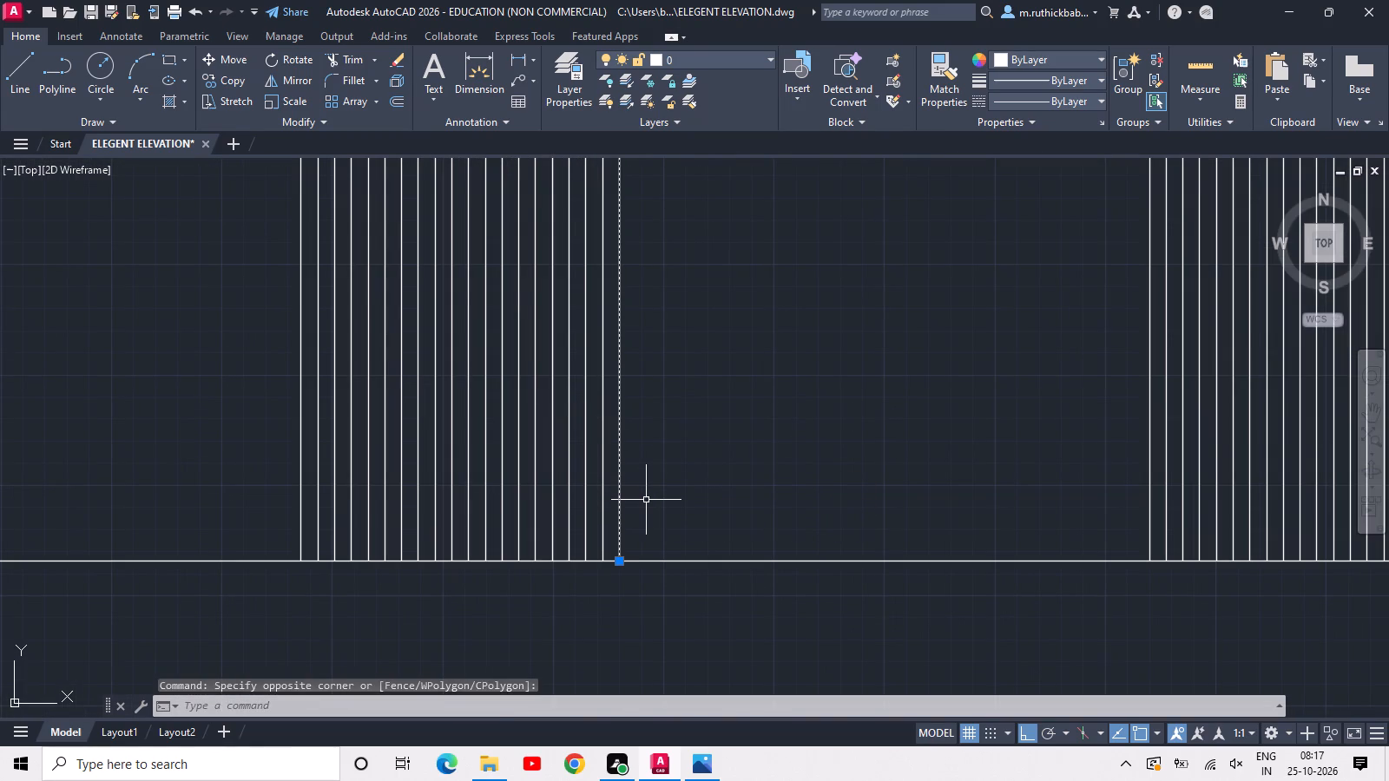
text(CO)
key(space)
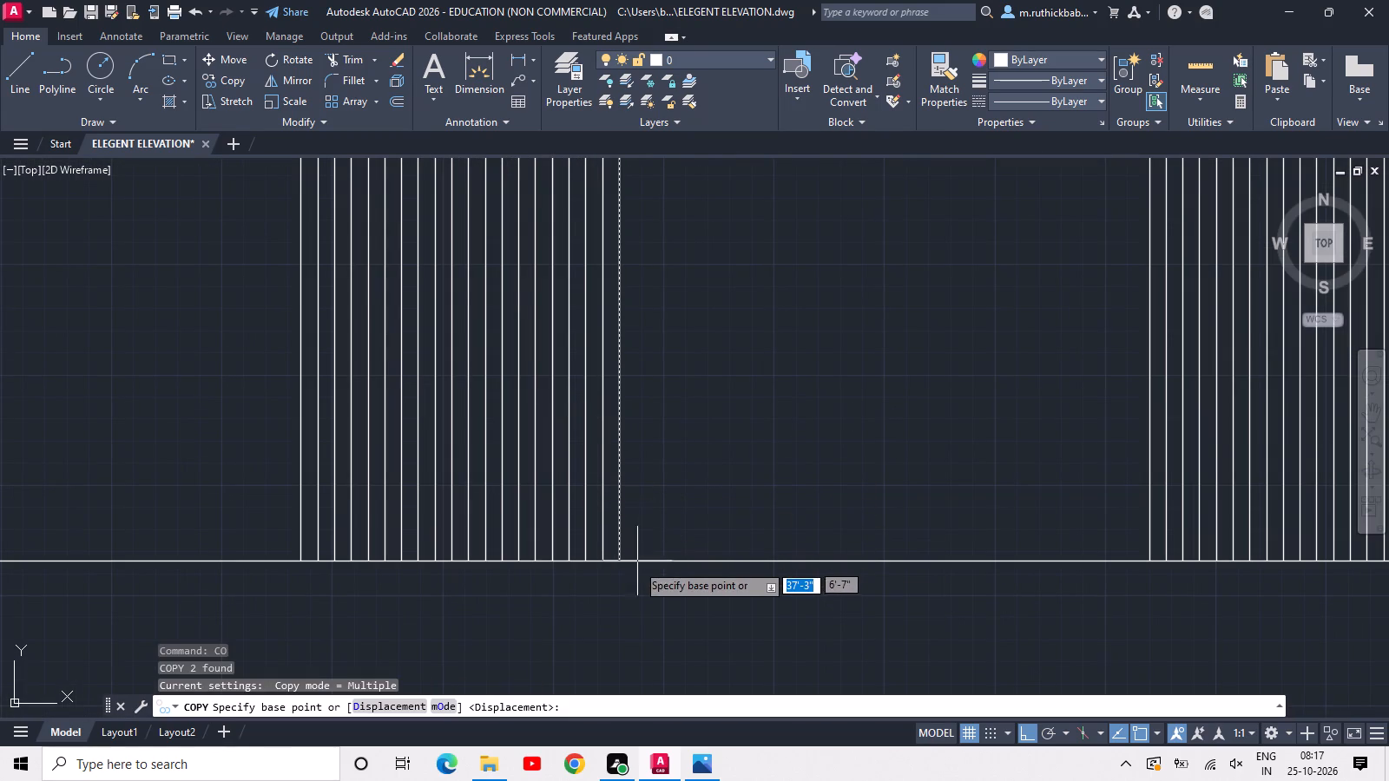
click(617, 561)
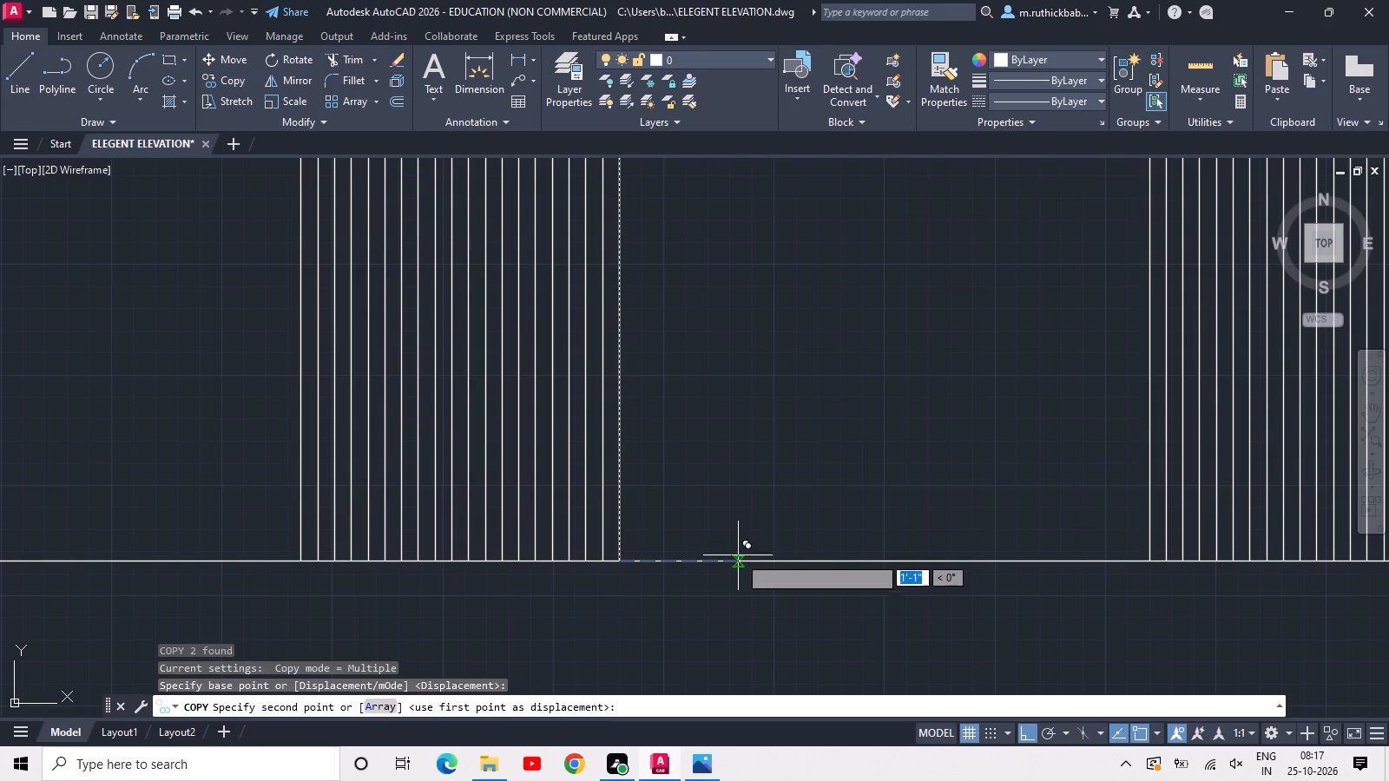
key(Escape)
Copy the vertical line at the first striped bay's right edge to the midpoint between the two striped bays, using M2P.
click(663, 518)
click(613, 537)
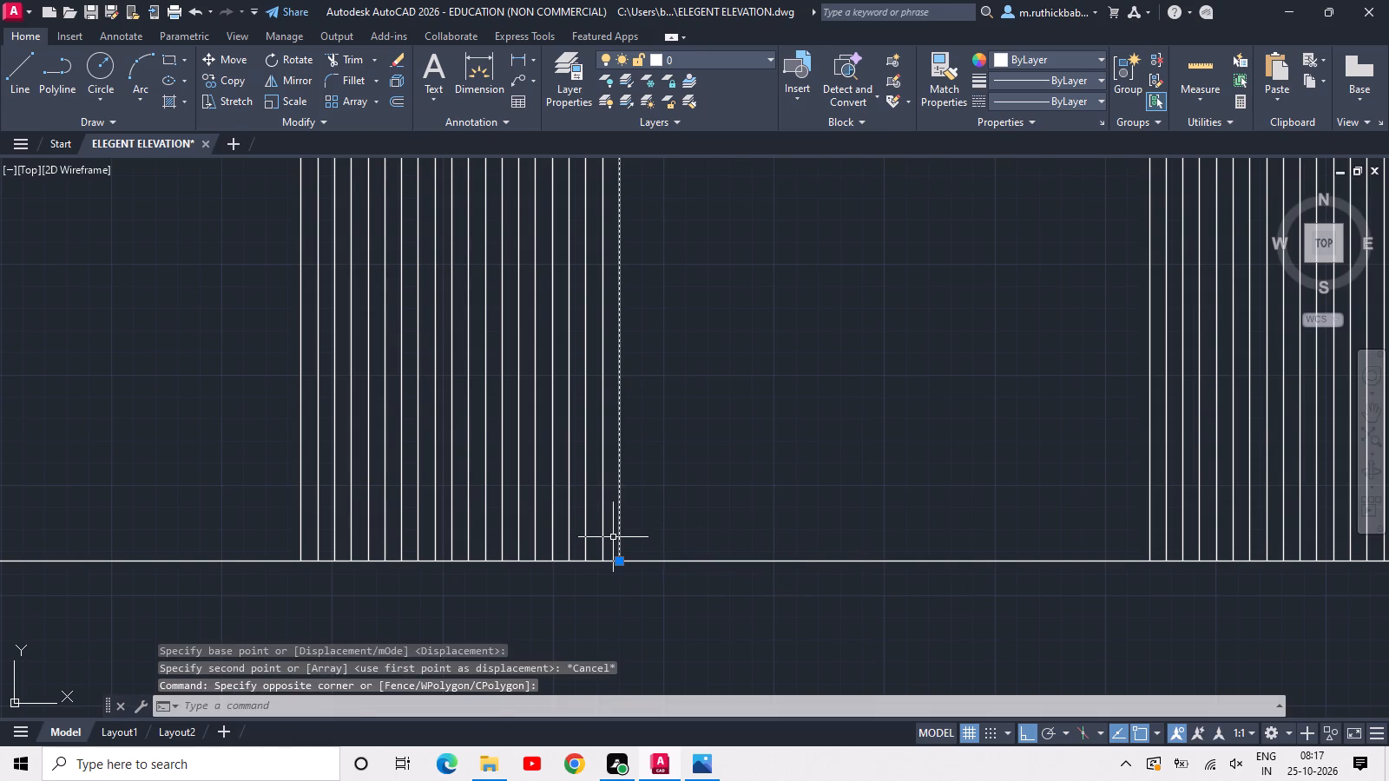
key(space)
click(618, 561)
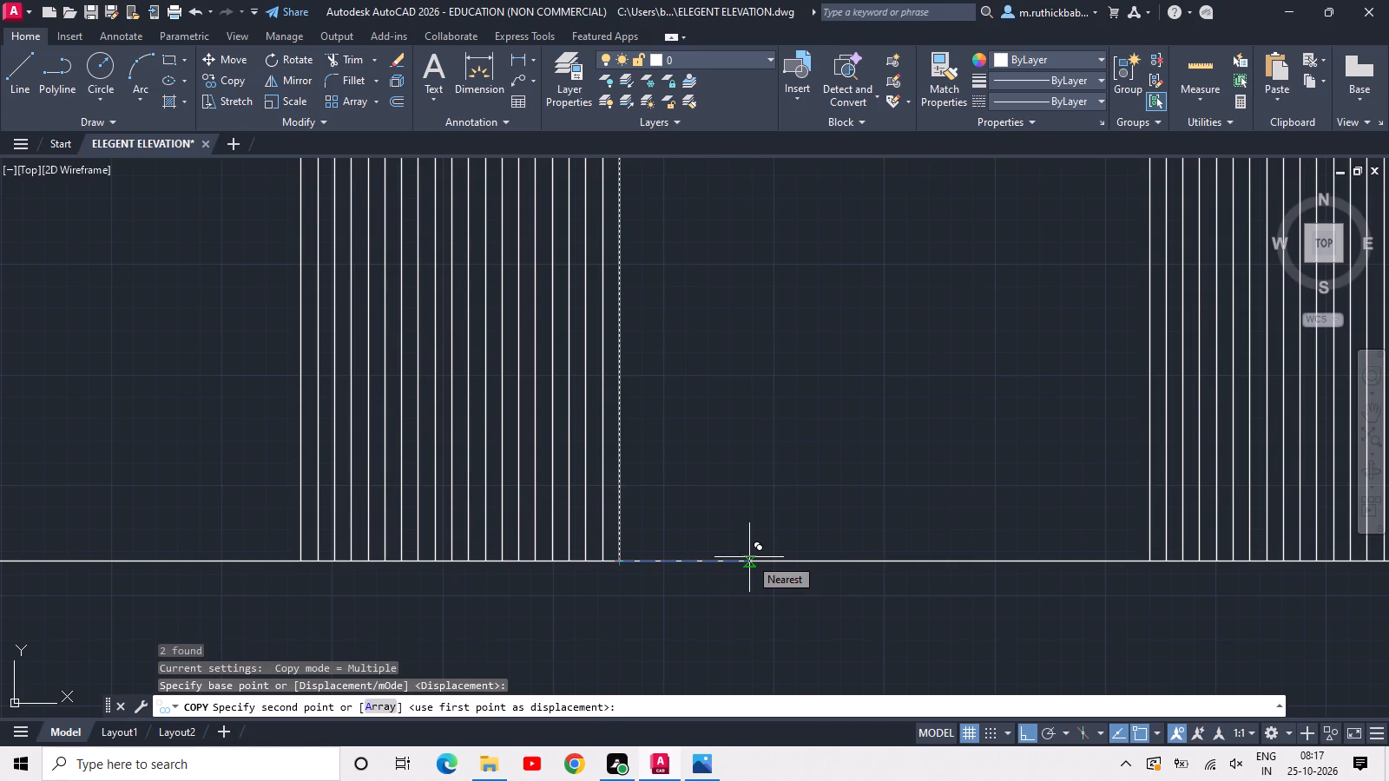
text(M2P)
key(space)
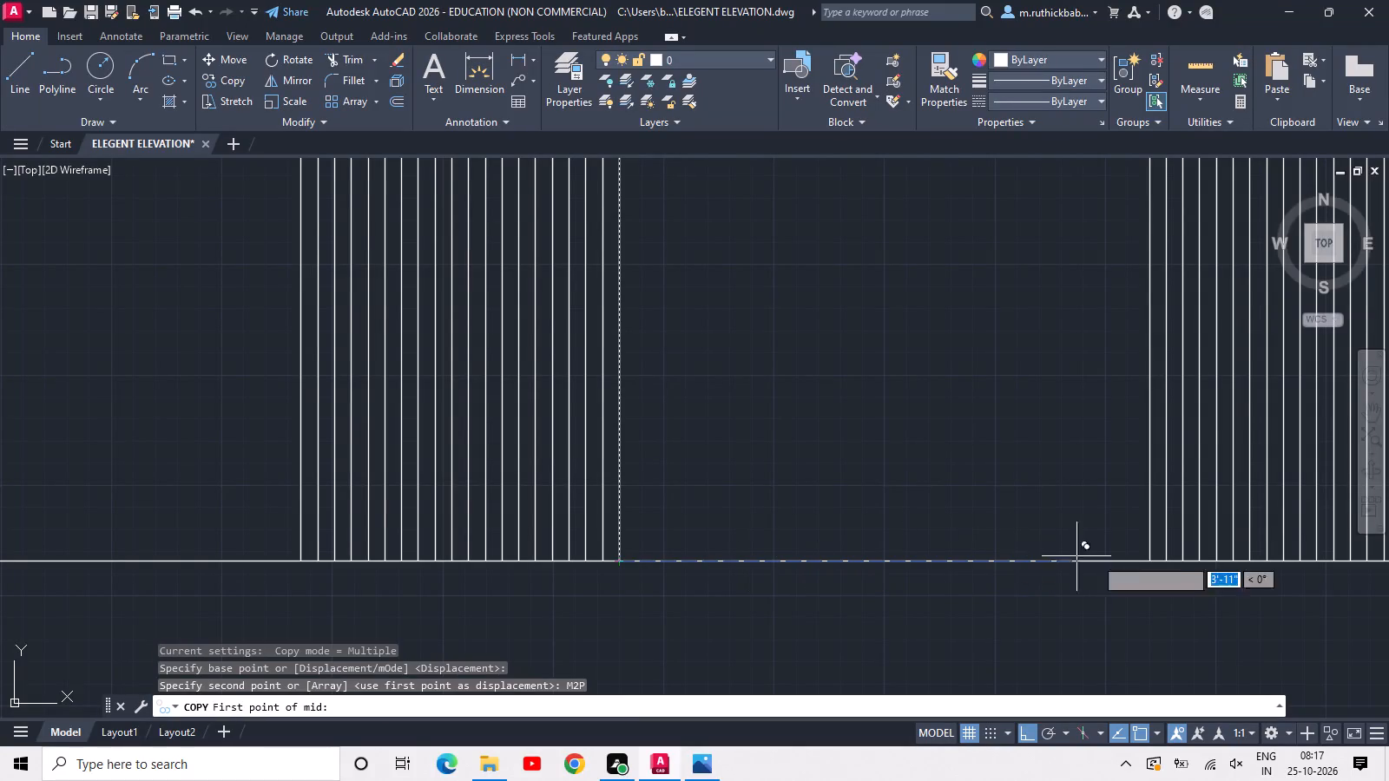
click(1153, 562)
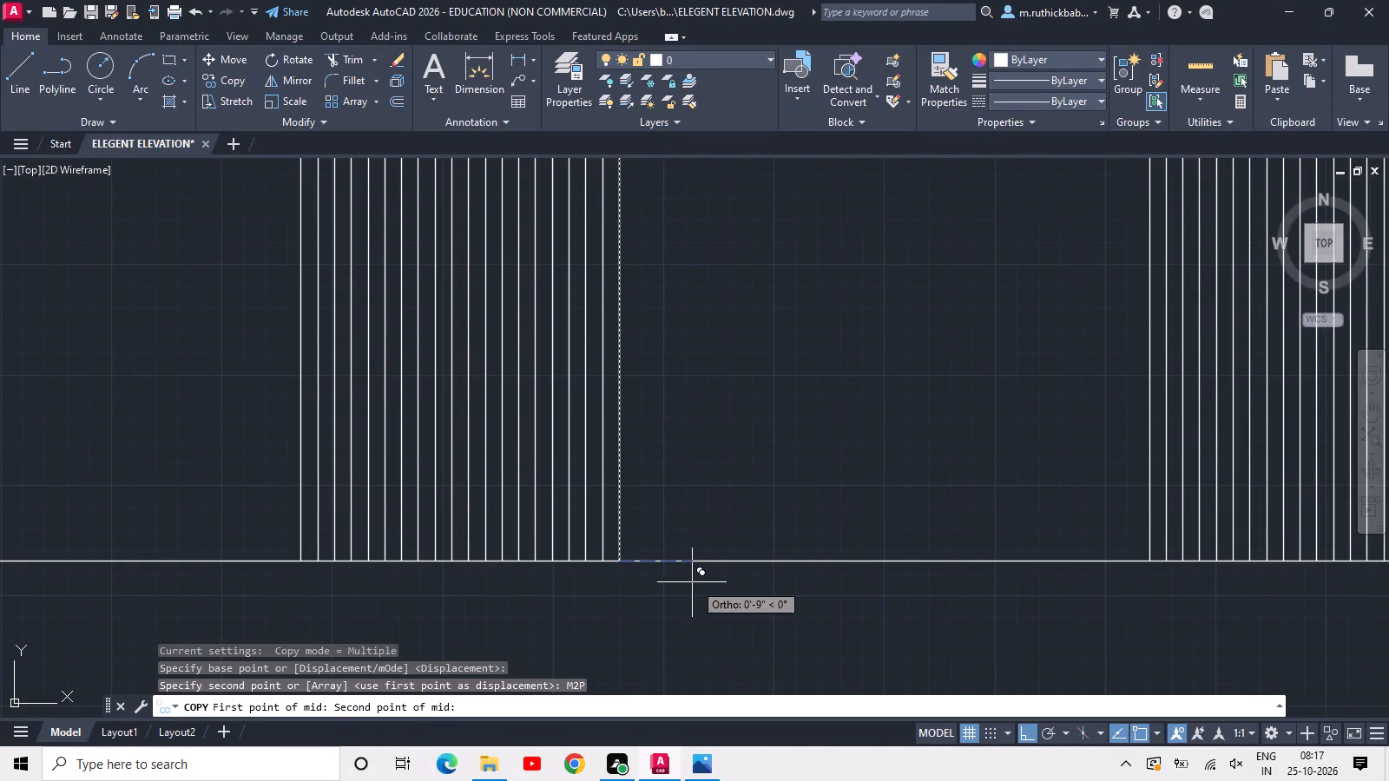
click(622, 561)
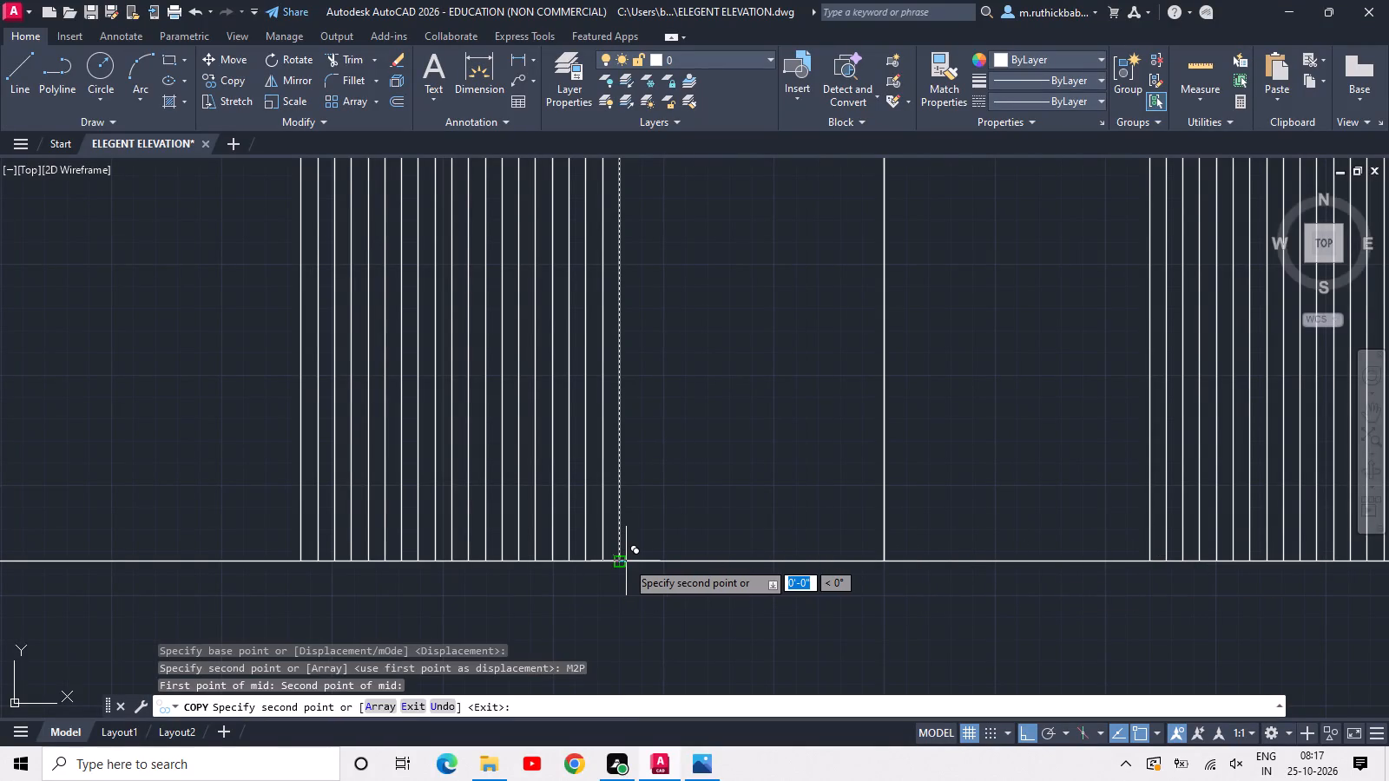
click(625, 561)
scroll(754, 548, down, 1)
key(Escape)
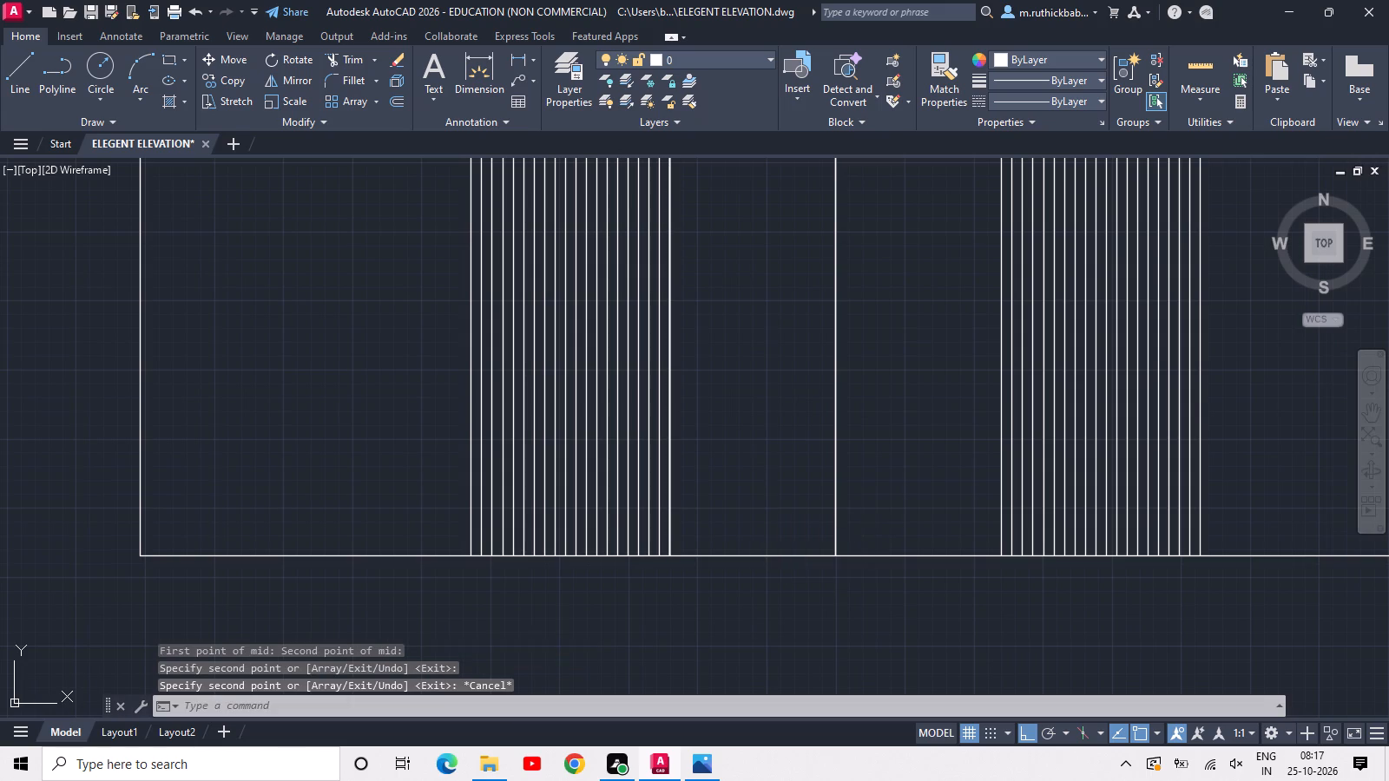
Offset the outline's bottom edge 7' upward to add a horizontal line across the elevation.
middle_drag(857, 540, 791, 603)
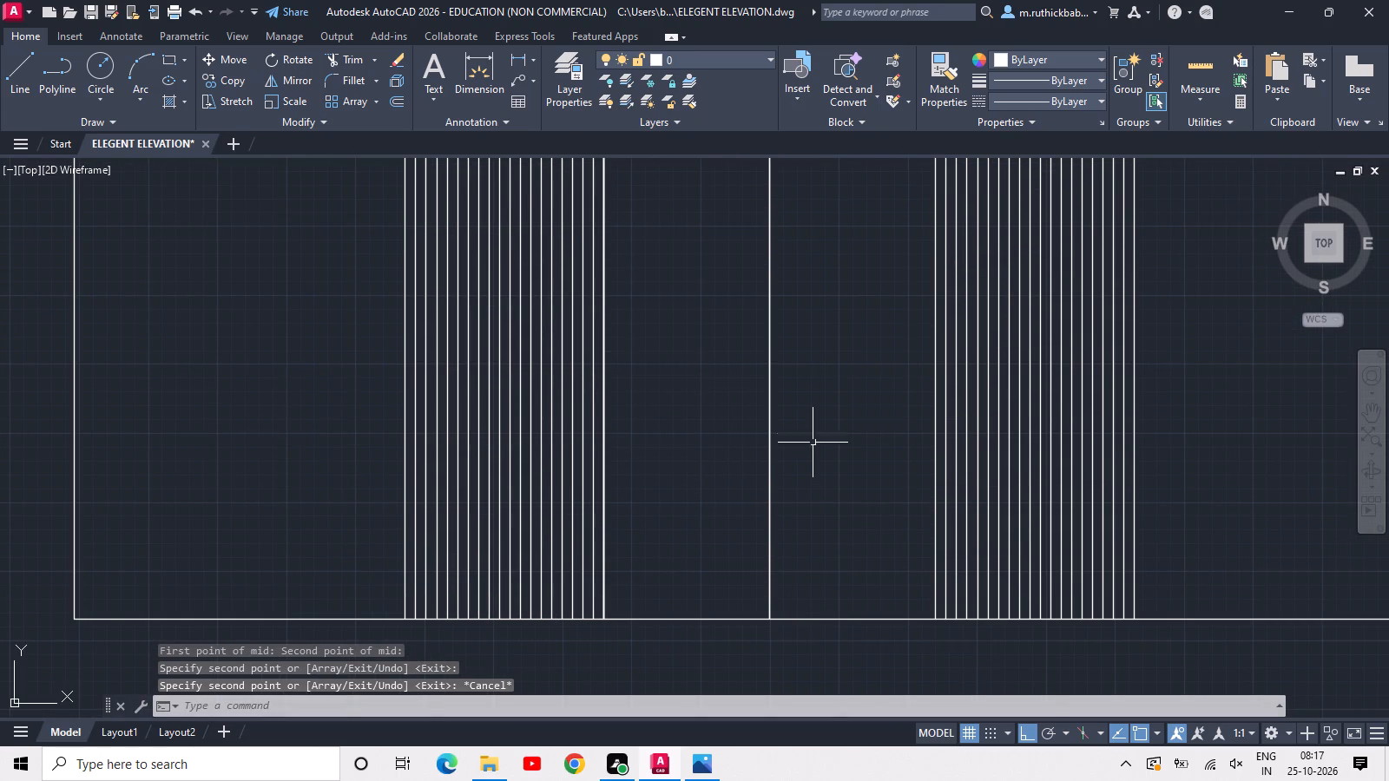
scroll(812, 423, up, 2)
scroll(812, 423, down, 4)
middle_drag(812, 423, 751, 528)
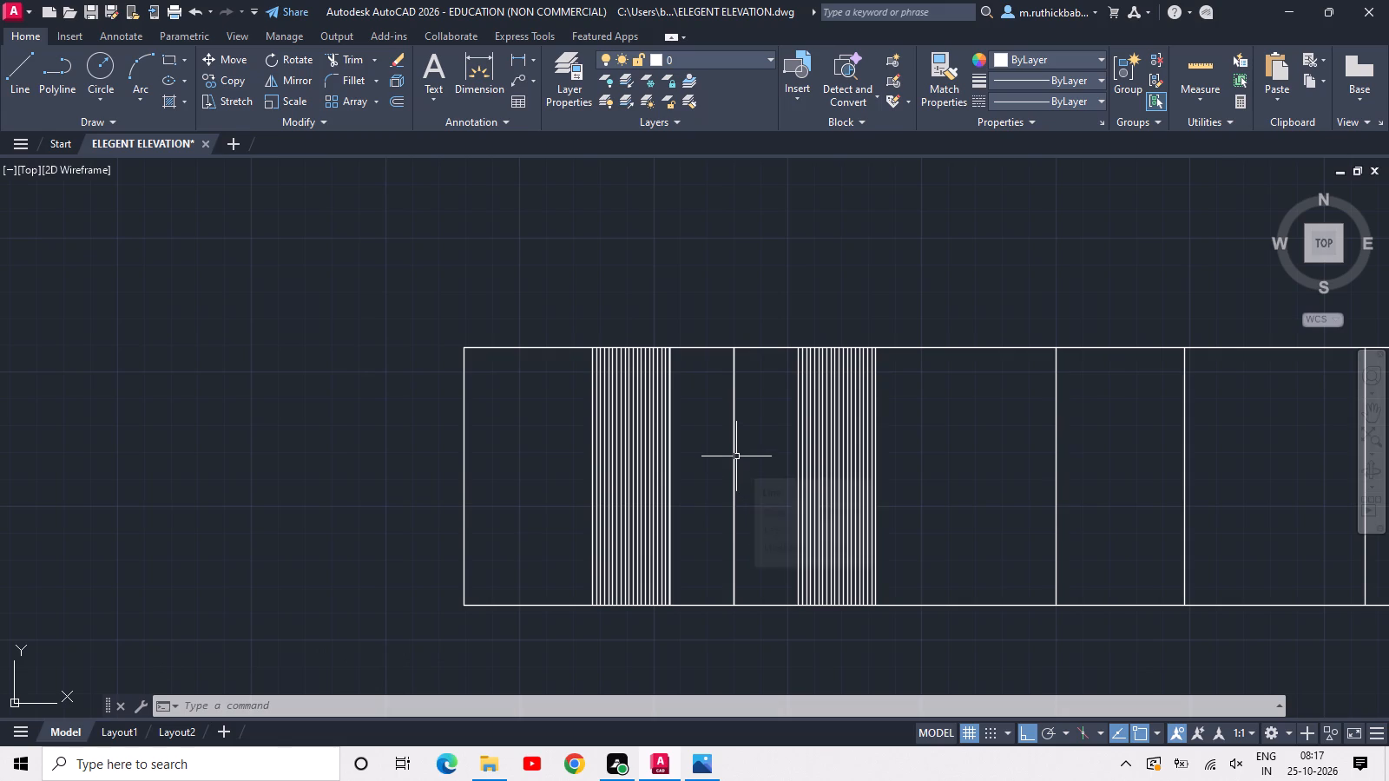
key(o)
text(FF)
key(space)
text(7')
key(Return)
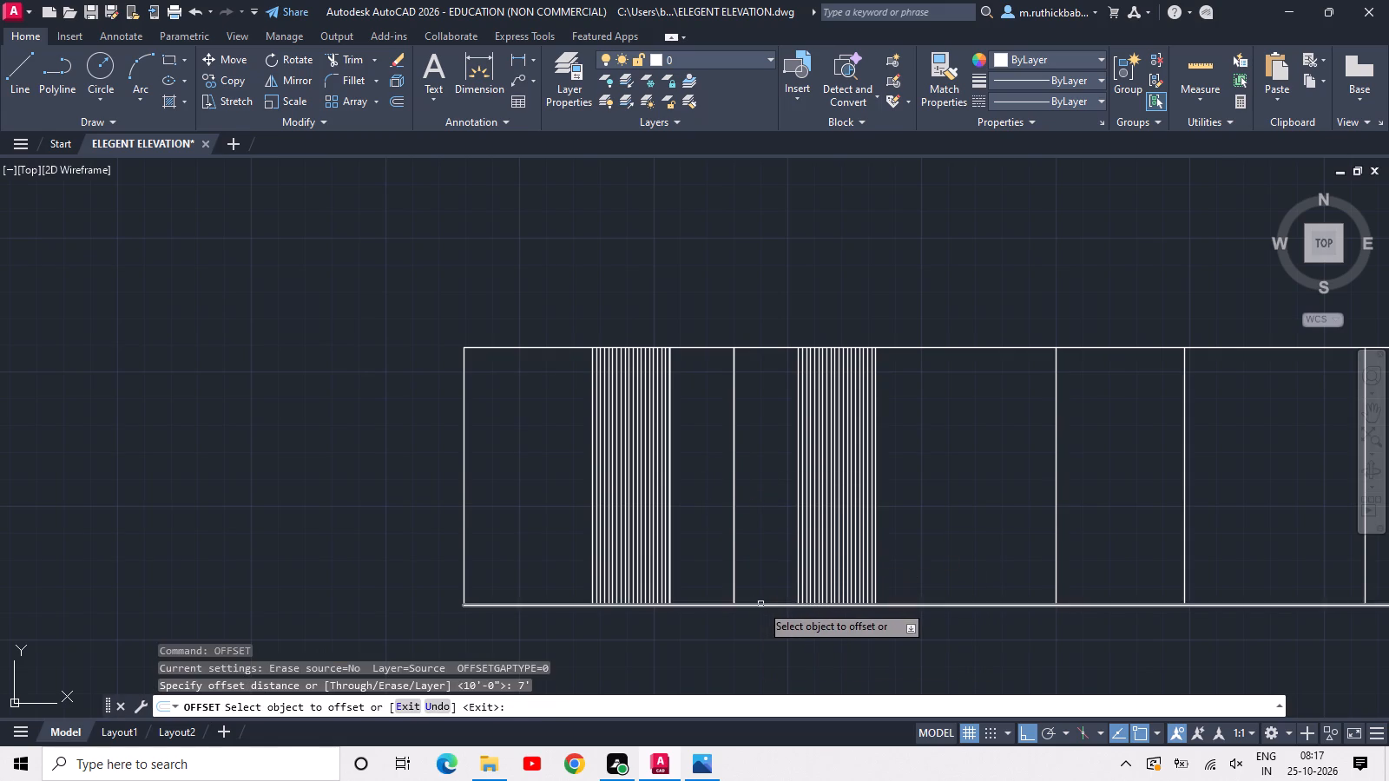
click(760, 604)
click(749, 538)
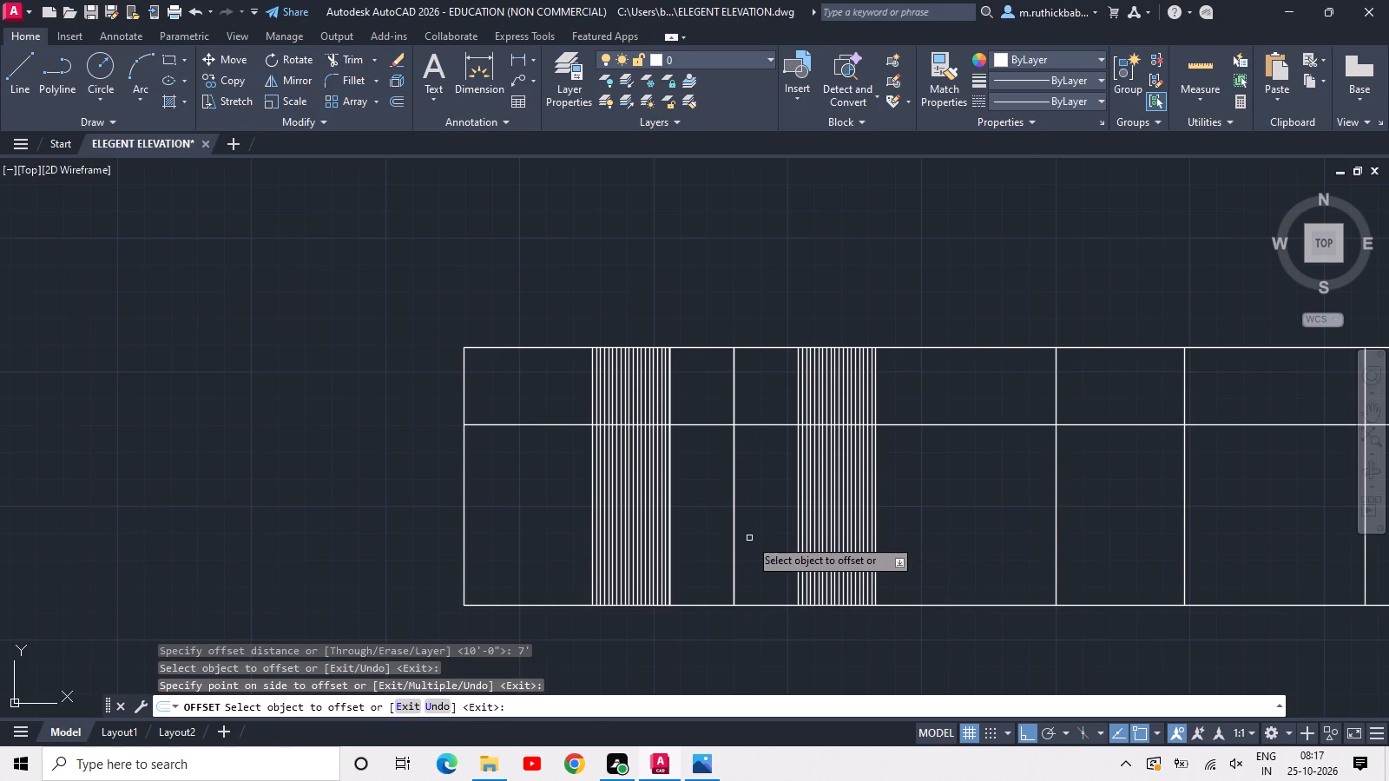
key(Escape)
Trim the part of the middle vertical line between the two striped bays that extends above the 7' horizontal line.
middle_drag(741, 430, 675, 559)
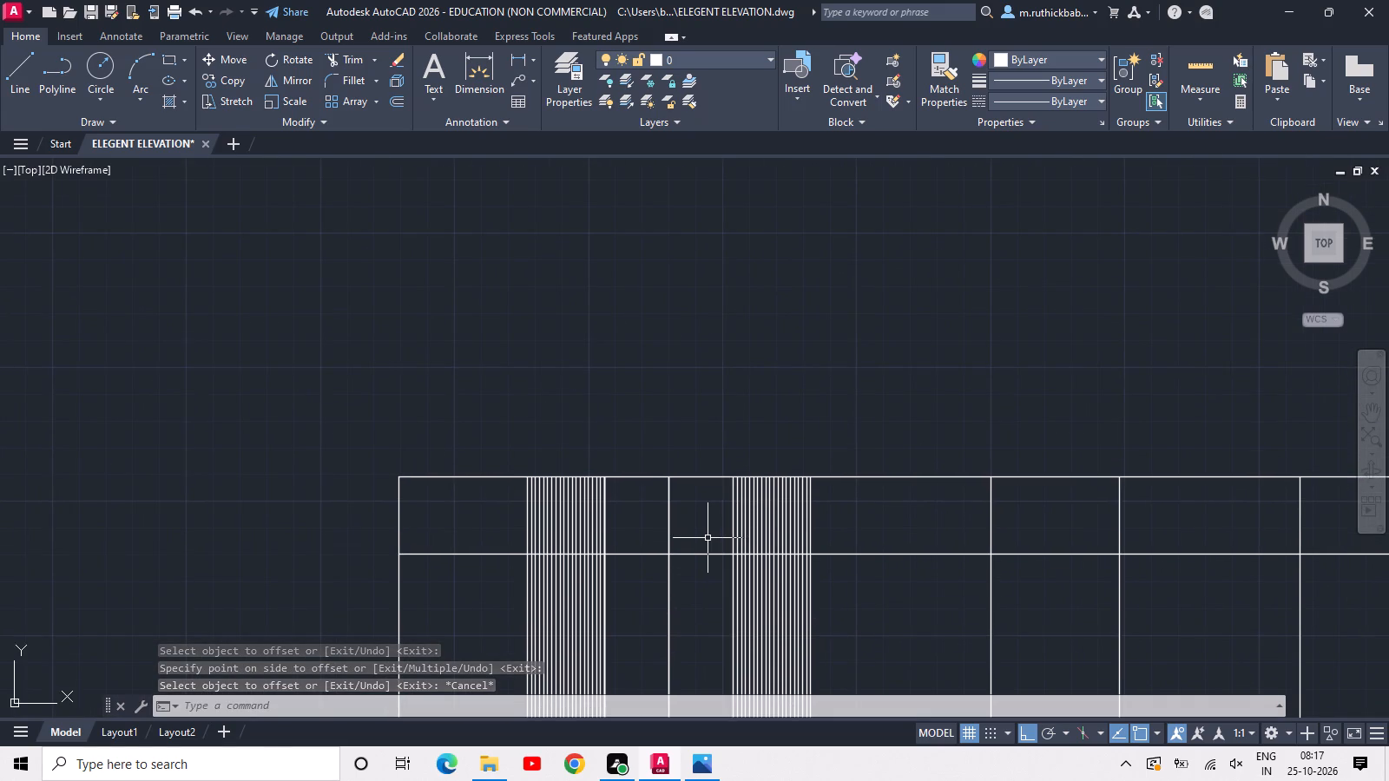
scroll(708, 538, down, 1)
middle_drag(708, 537, 735, 489)
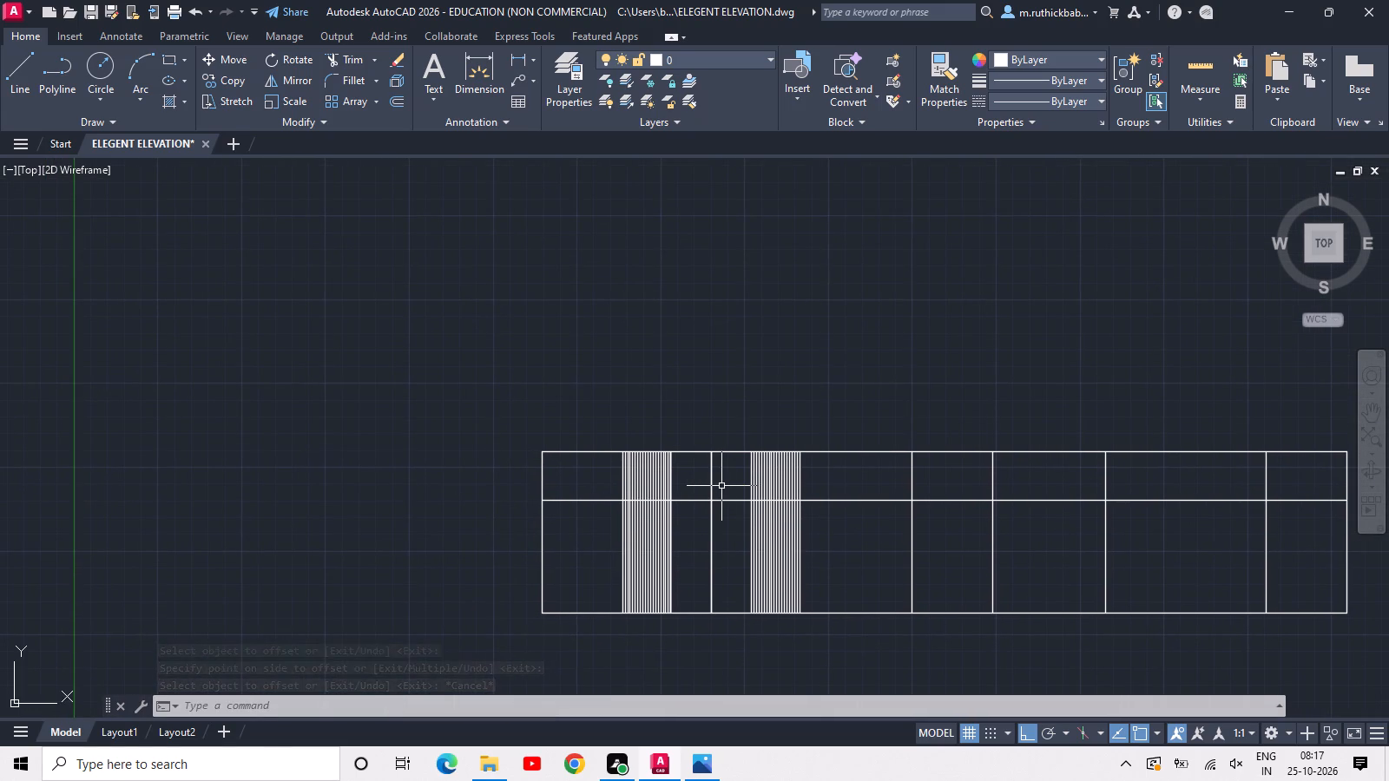
text(TR)
key(space)
key(space)
click(721, 484)
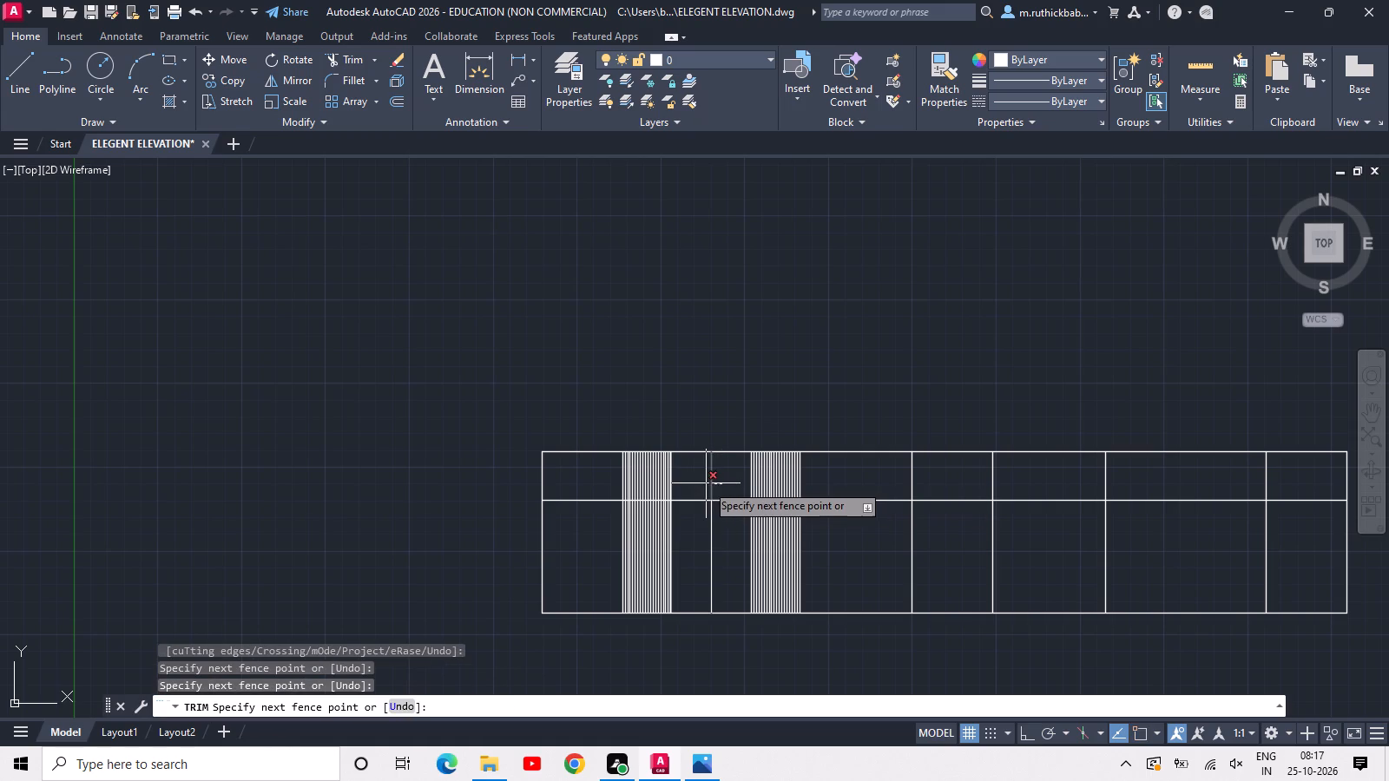
click(706, 483)
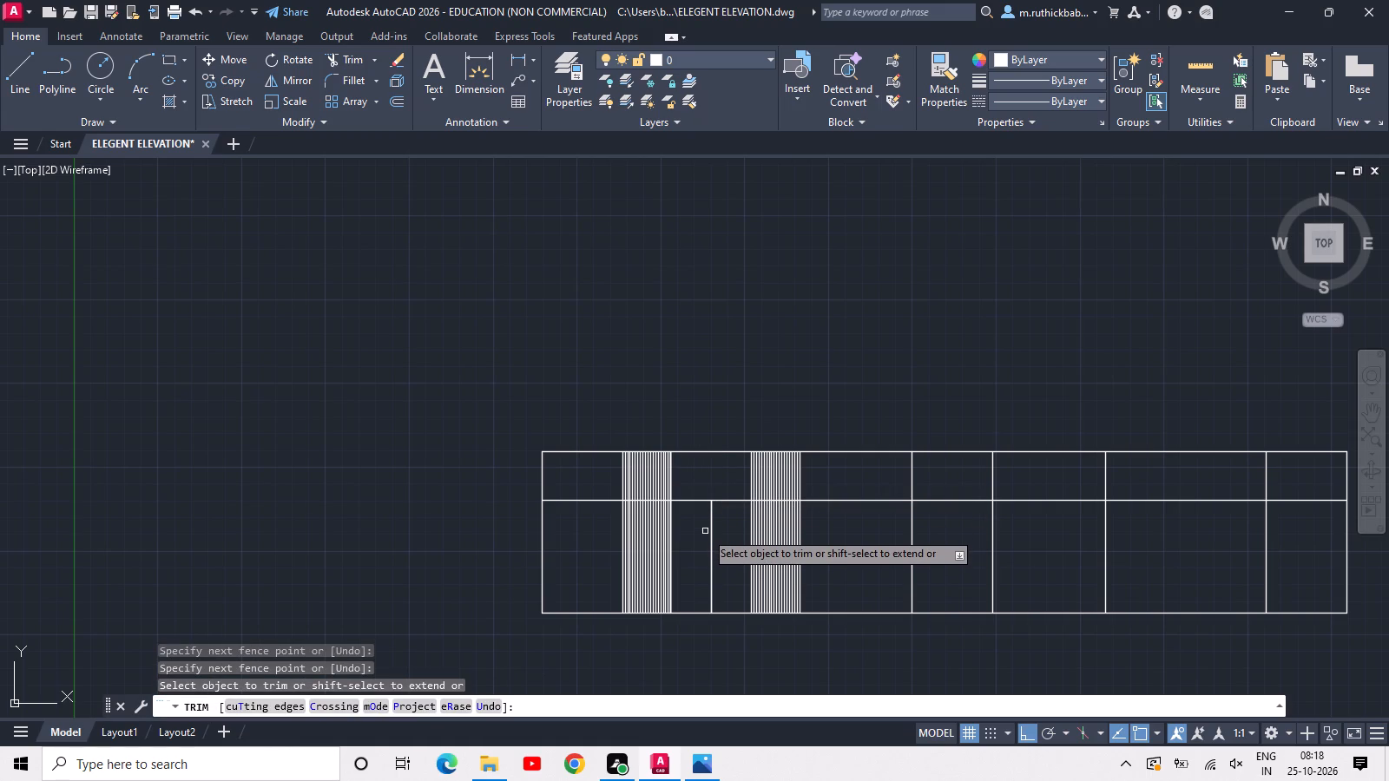
key(Escape)
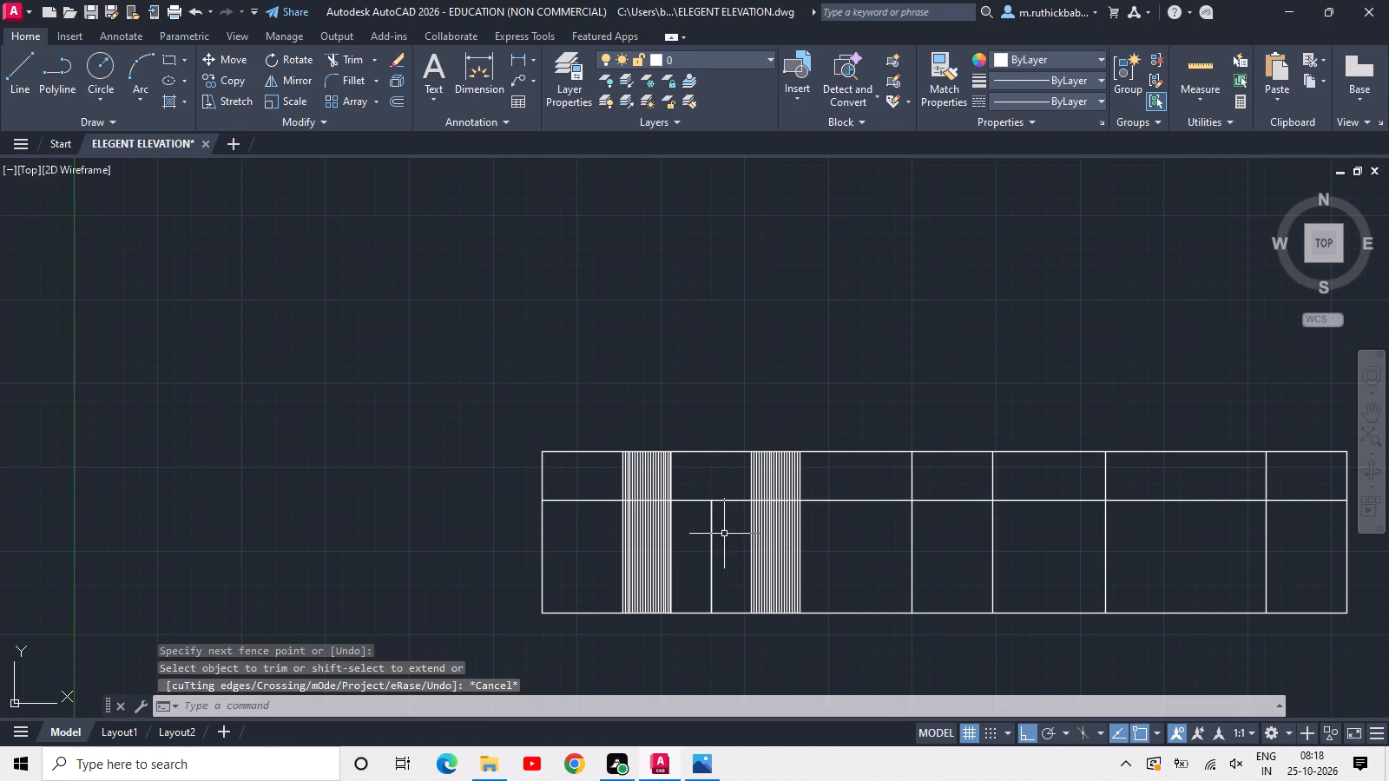
Offset the shortened middle vertical line 1" to both its left and right sides.
scroll(724, 534, up, 1)
middle_drag(724, 534, 711, 463)
scroll(704, 467, up, 2)
middle_drag(704, 467, 704, 450)
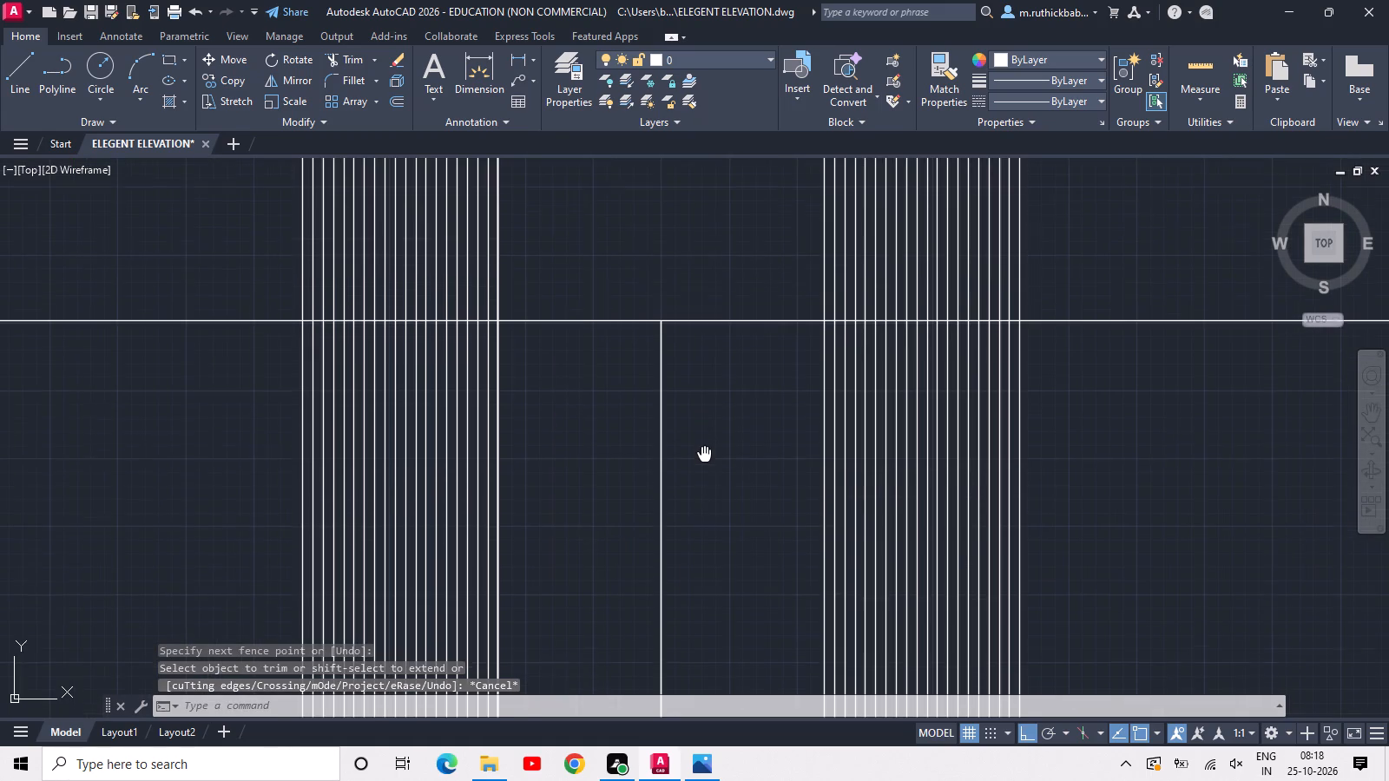
middle_drag(704, 450, 702, 421)
middle_drag(702, 421, 694, 337)
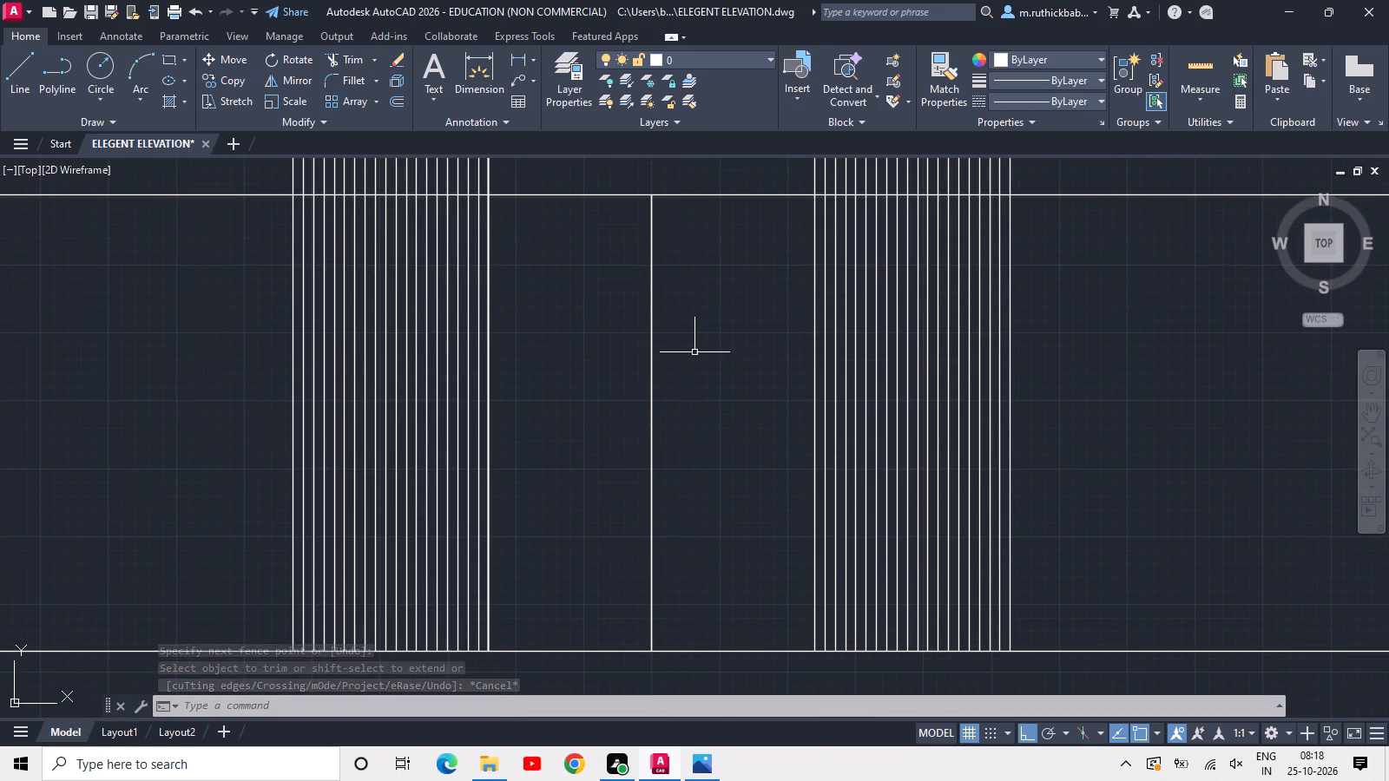
text(OFF)
key(space)
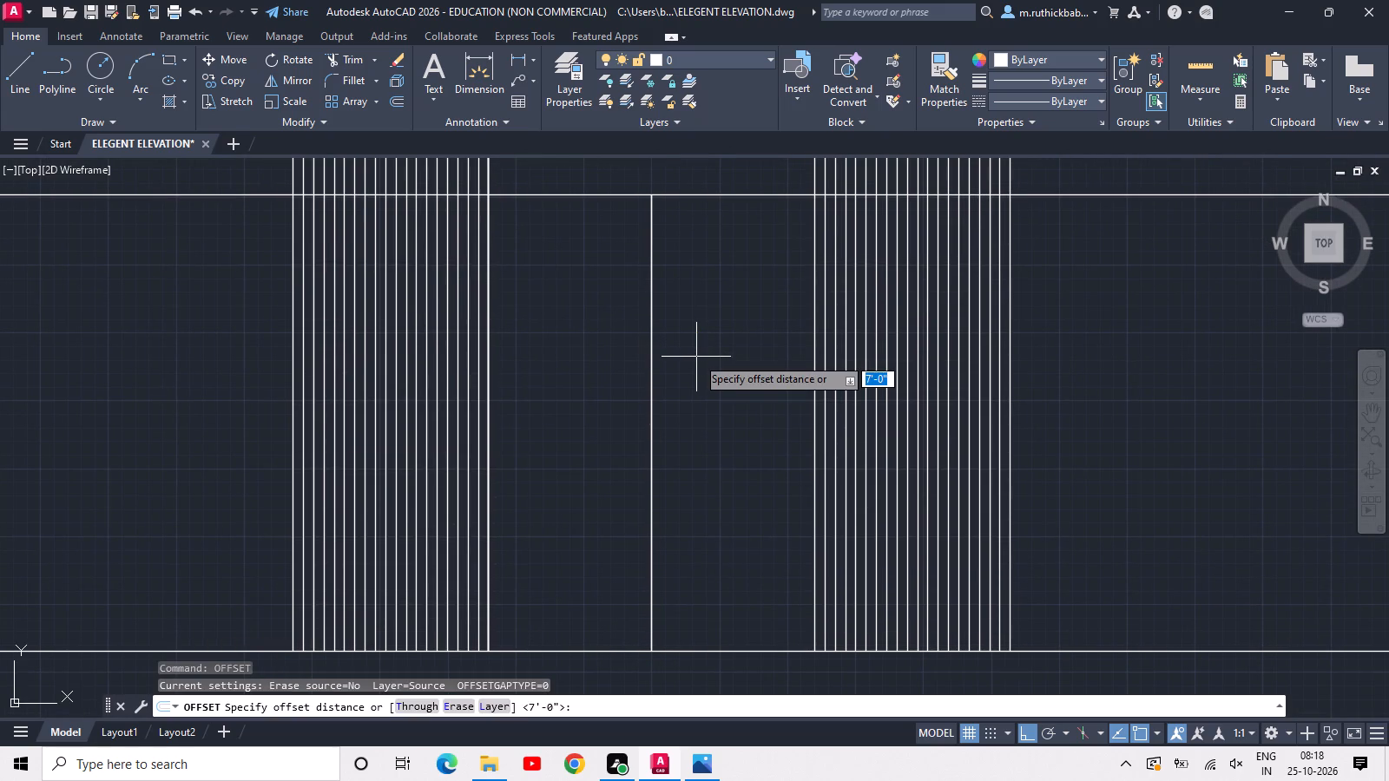
text(1)
key(space)
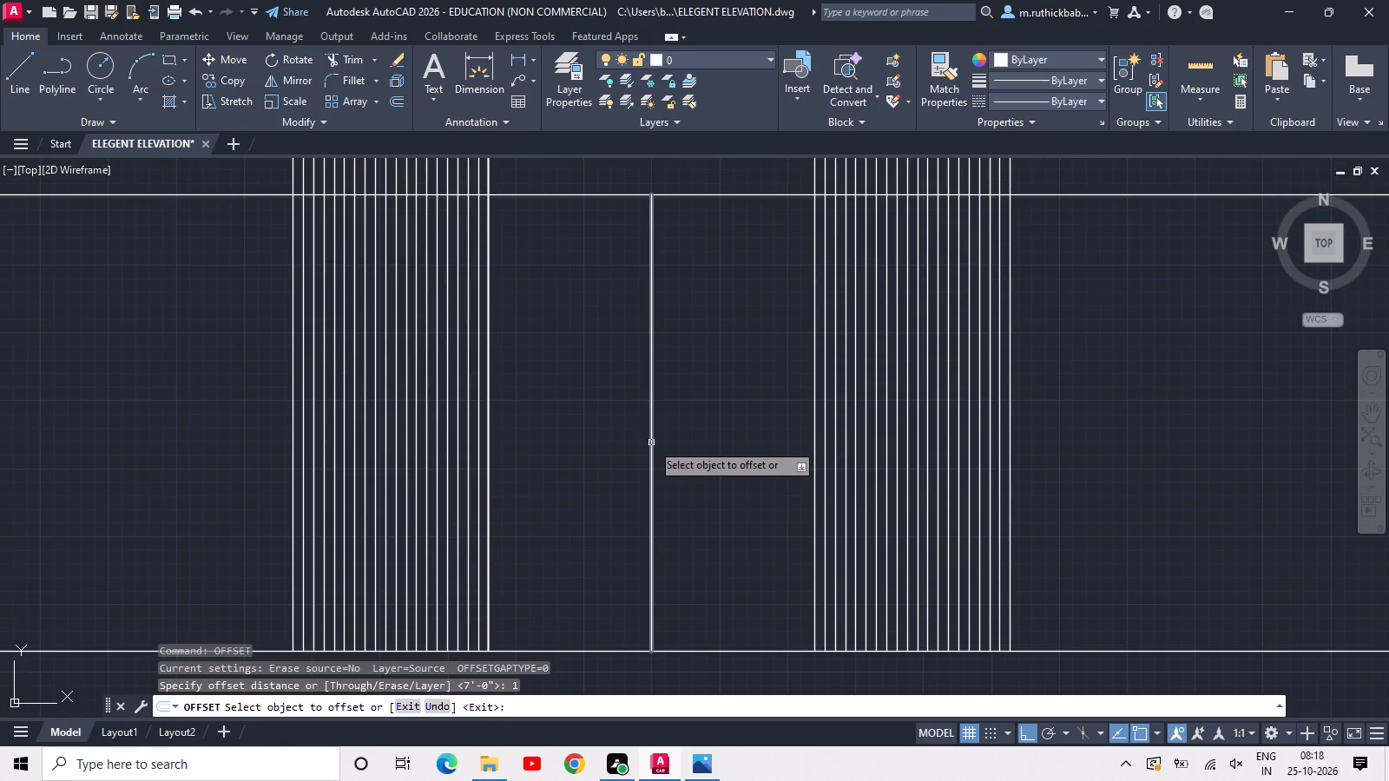
click(652, 443)
click(629, 454)
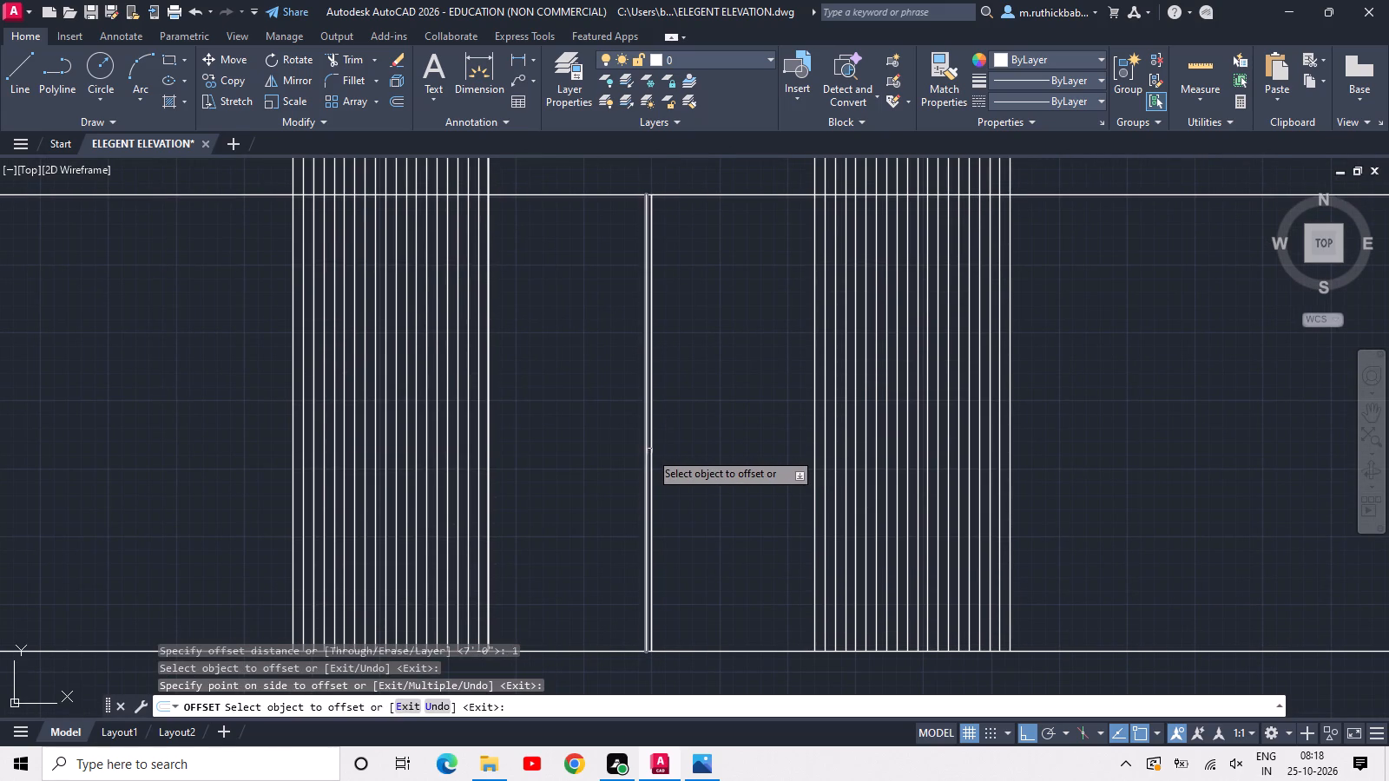
click(651, 451)
click(672, 450)
key(Escape)
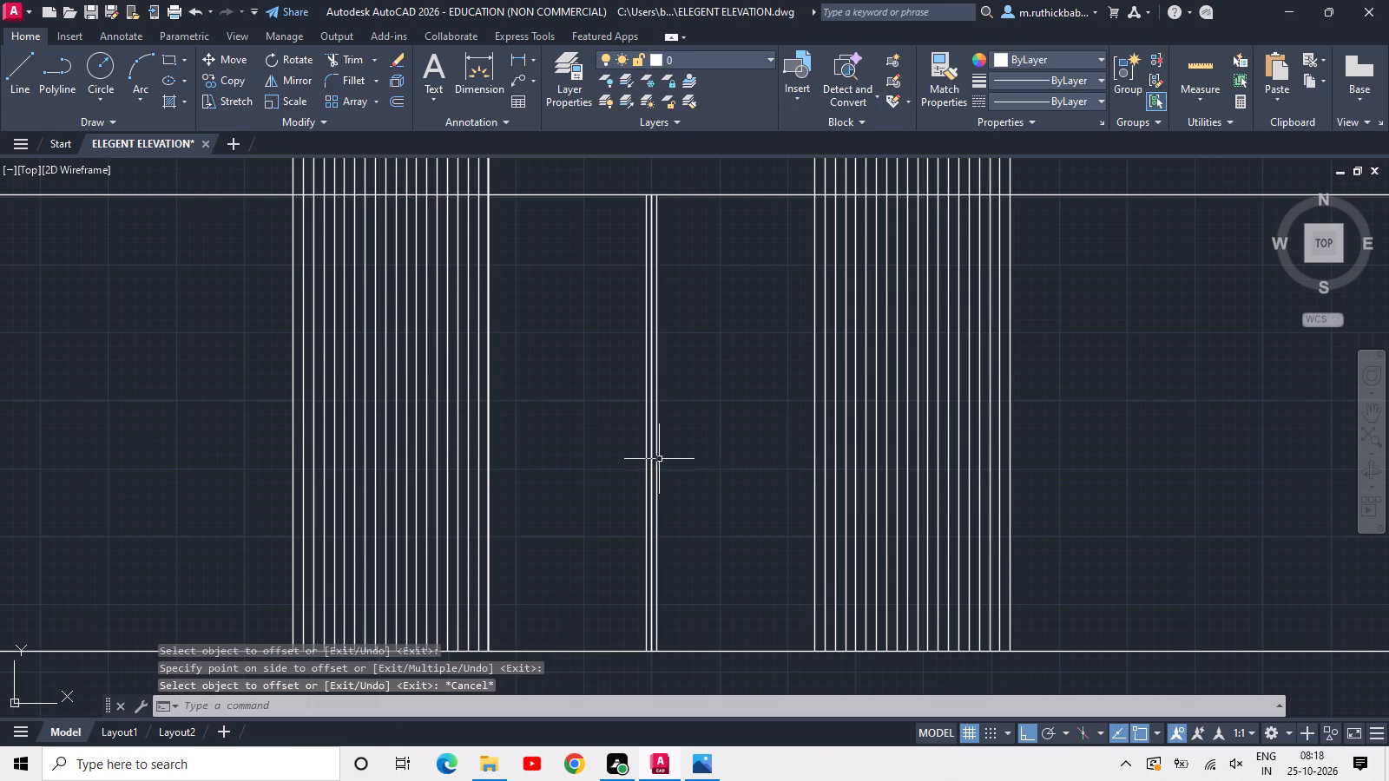
Erase the original middle line and its overlapping duplicate, leaving only the two 1" offset lines.
click(651, 461)
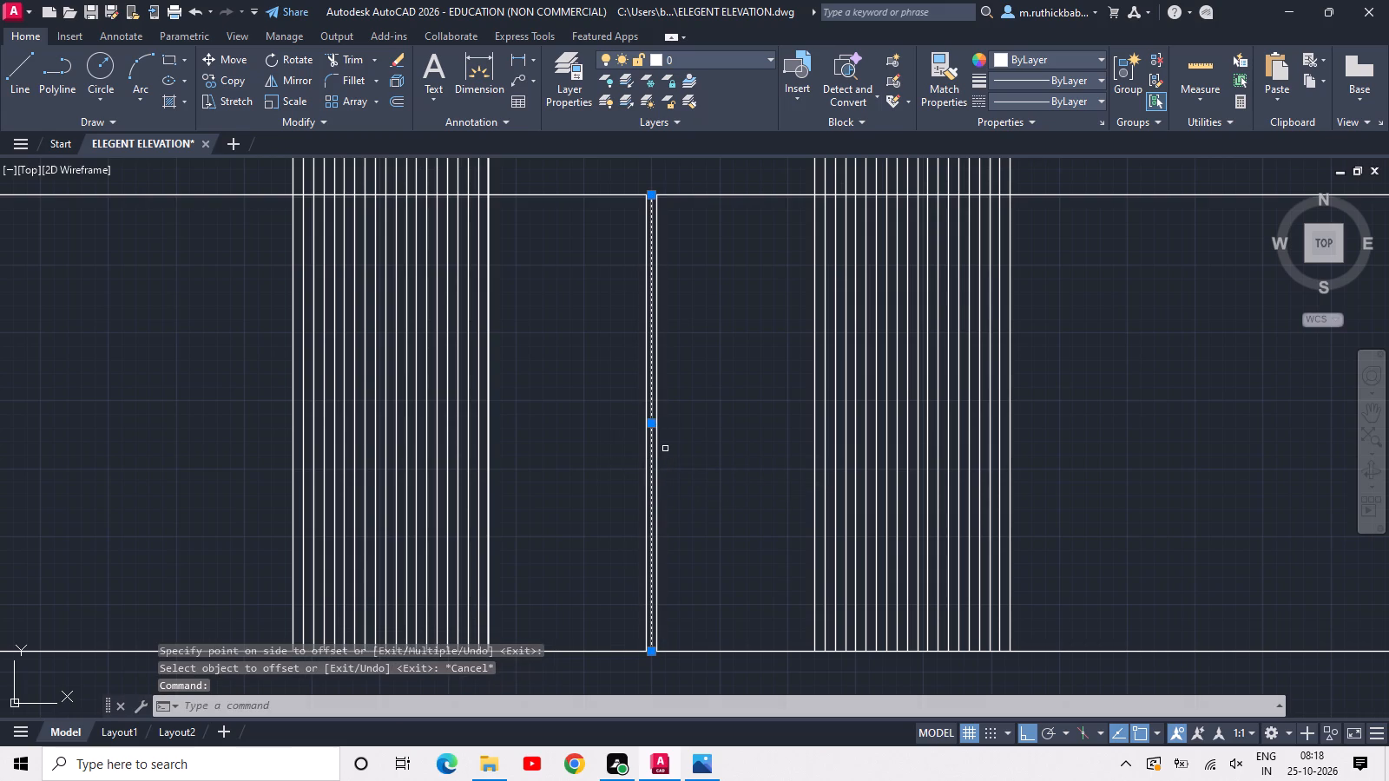
key(Delete)
scroll(655, 435, up, 5)
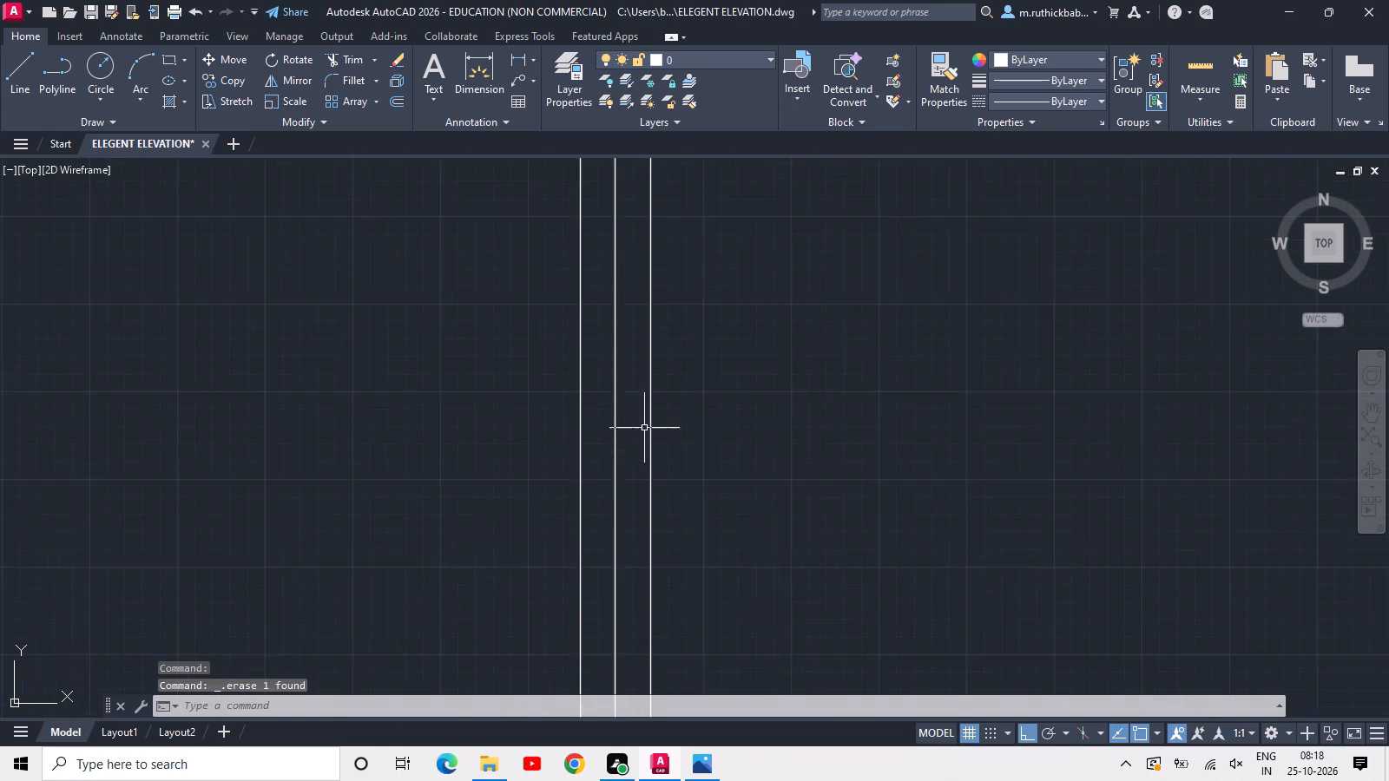
scroll(644, 428, up, 1)
drag(632, 428, 616, 416)
click(557, 377)
key(Delete)
key(Delete)
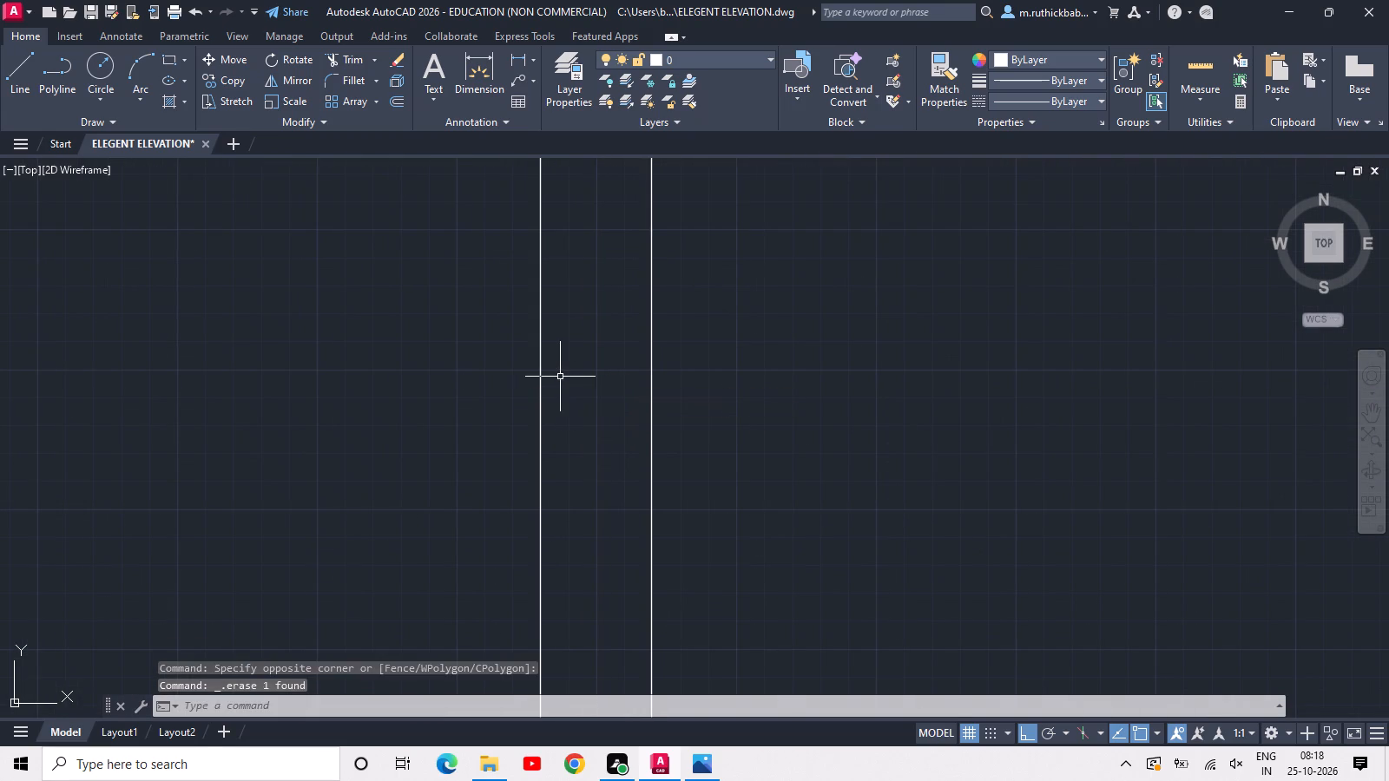
Hatch the two panels on either side of the central double line, below the 7' line, with the GOST_GLASS pattern.
scroll(560, 377, down, 4)
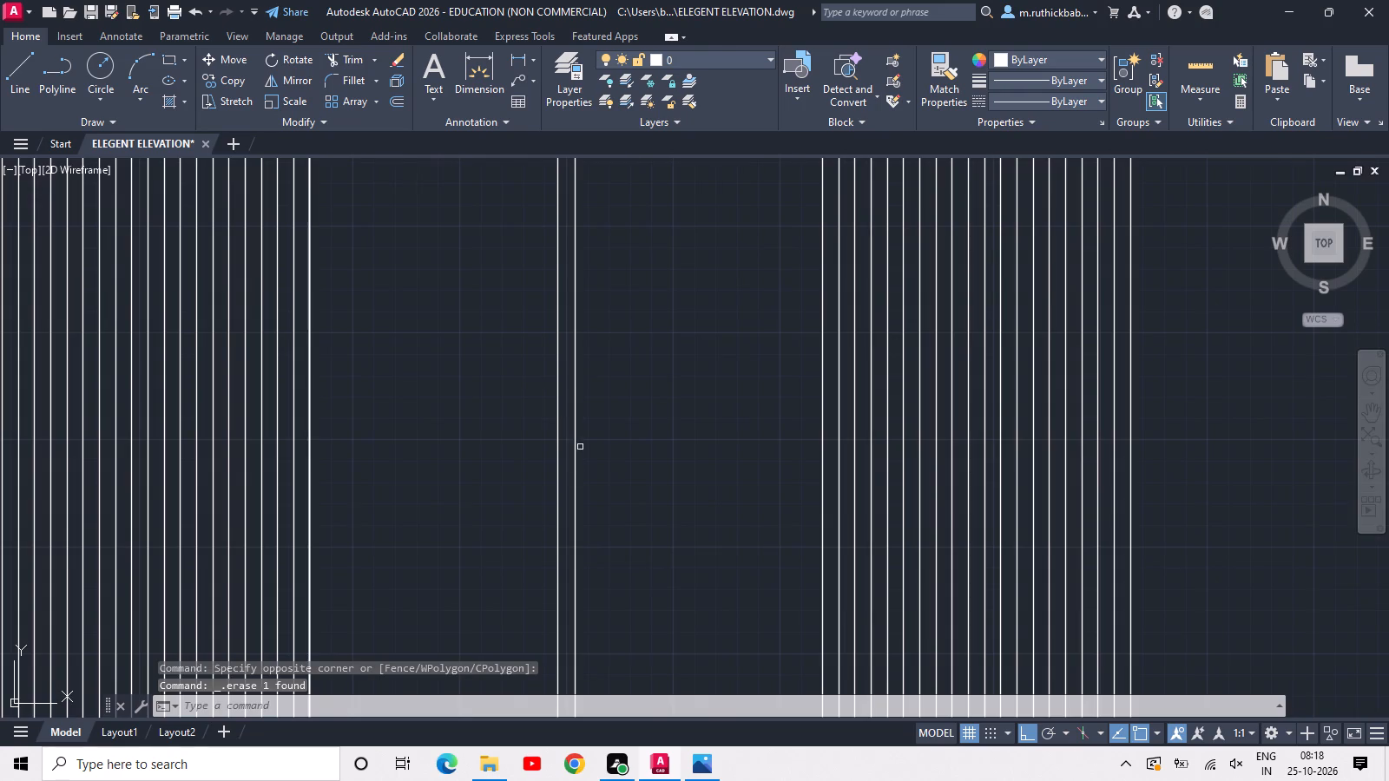
scroll(580, 447, down, 2)
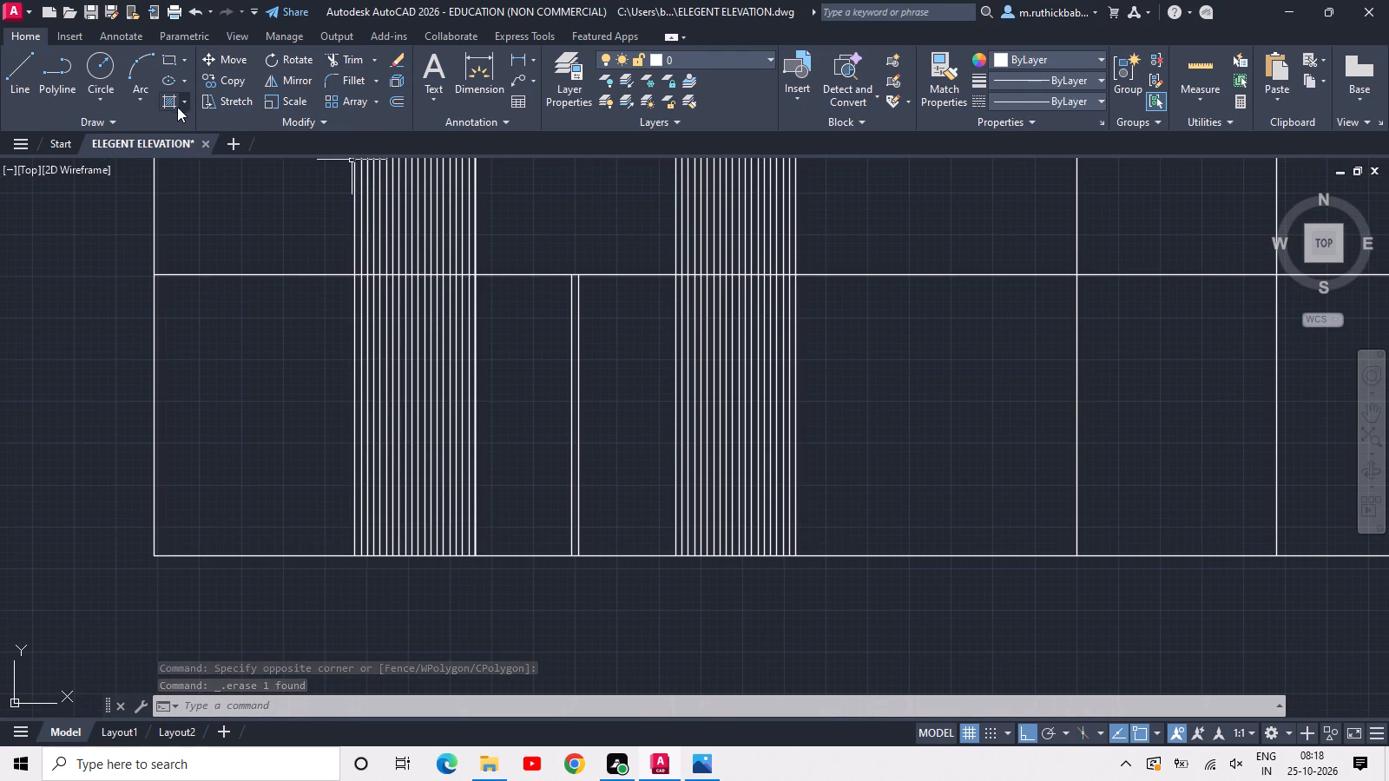
click(167, 99)
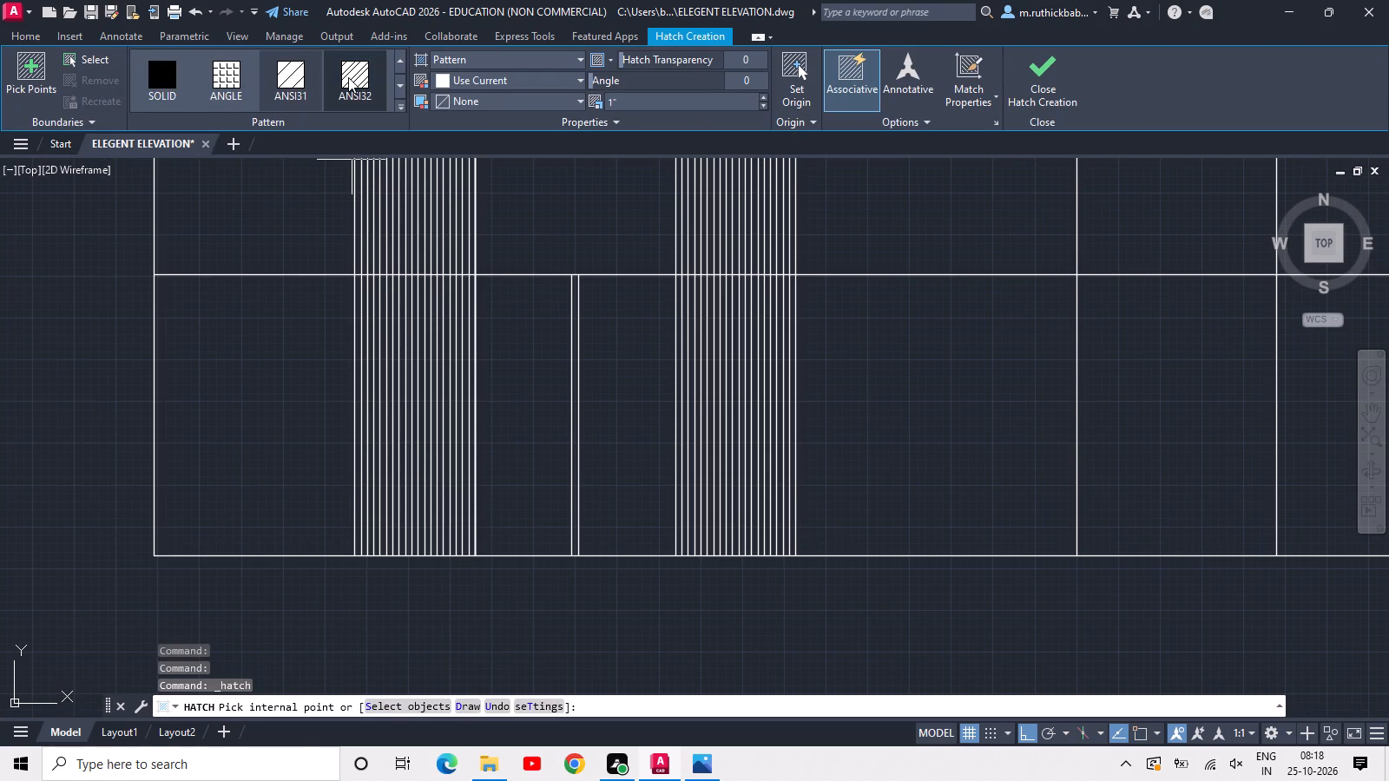
scroll(348, 77, down, 1)
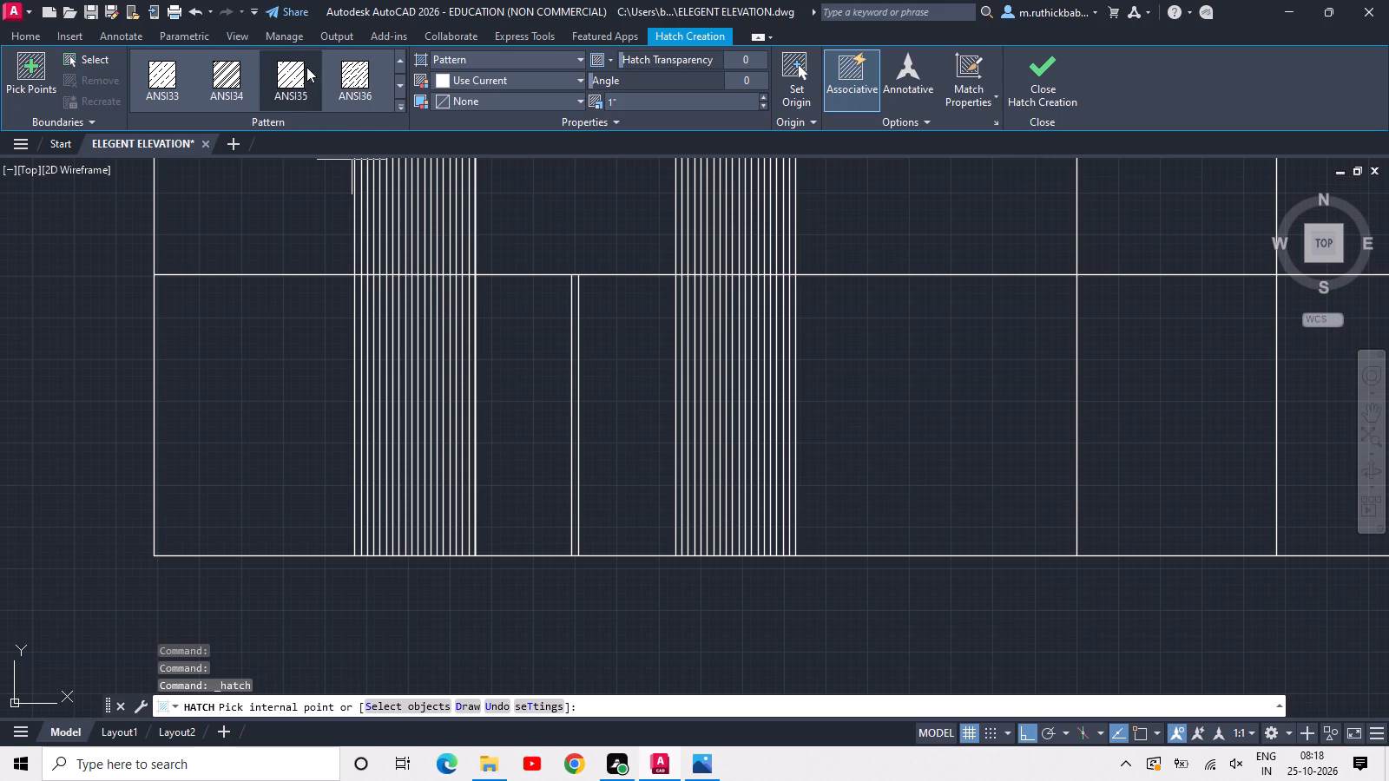
scroll(338, 86, down, 2)
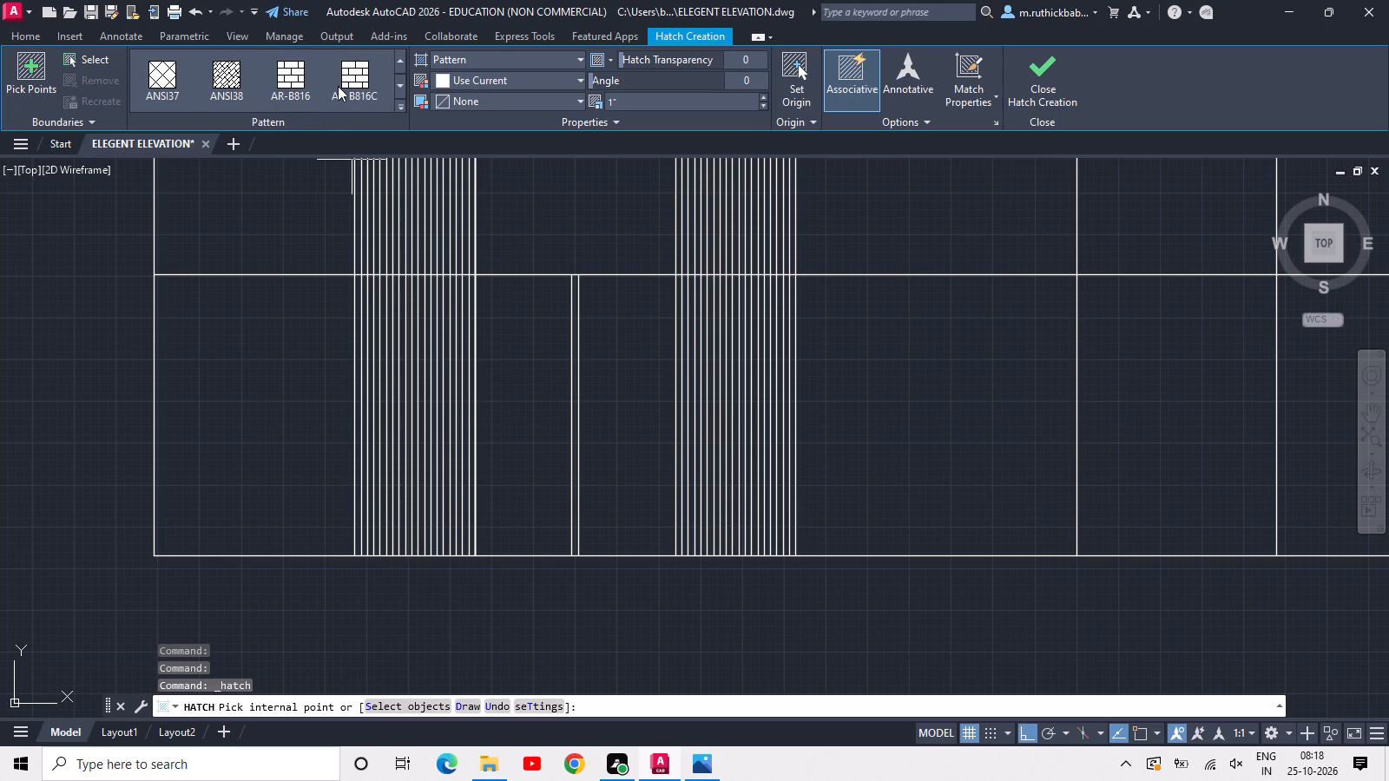
scroll(338, 86, up, 2)
scroll(358, 75, down, 1)
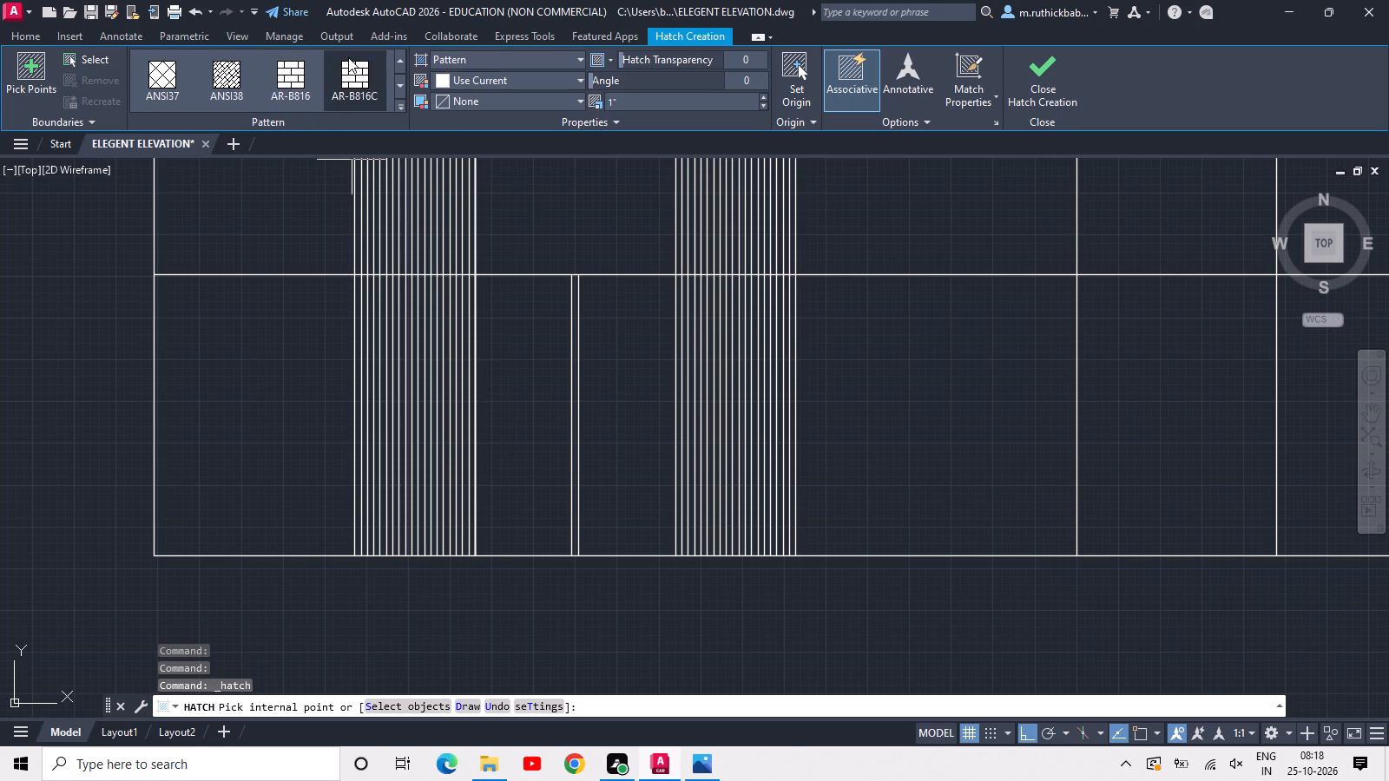
scroll(348, 57, down, 3)
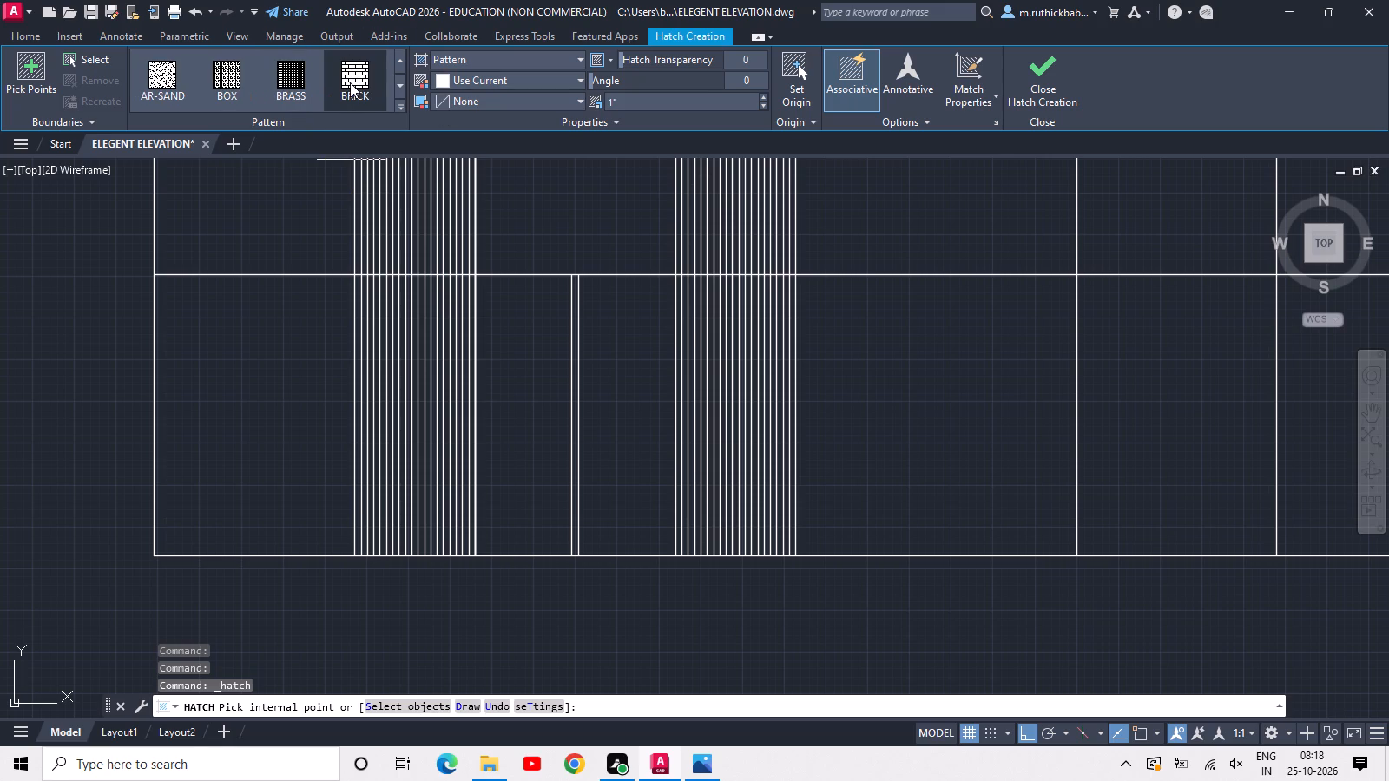
scroll(350, 82, down, 3)
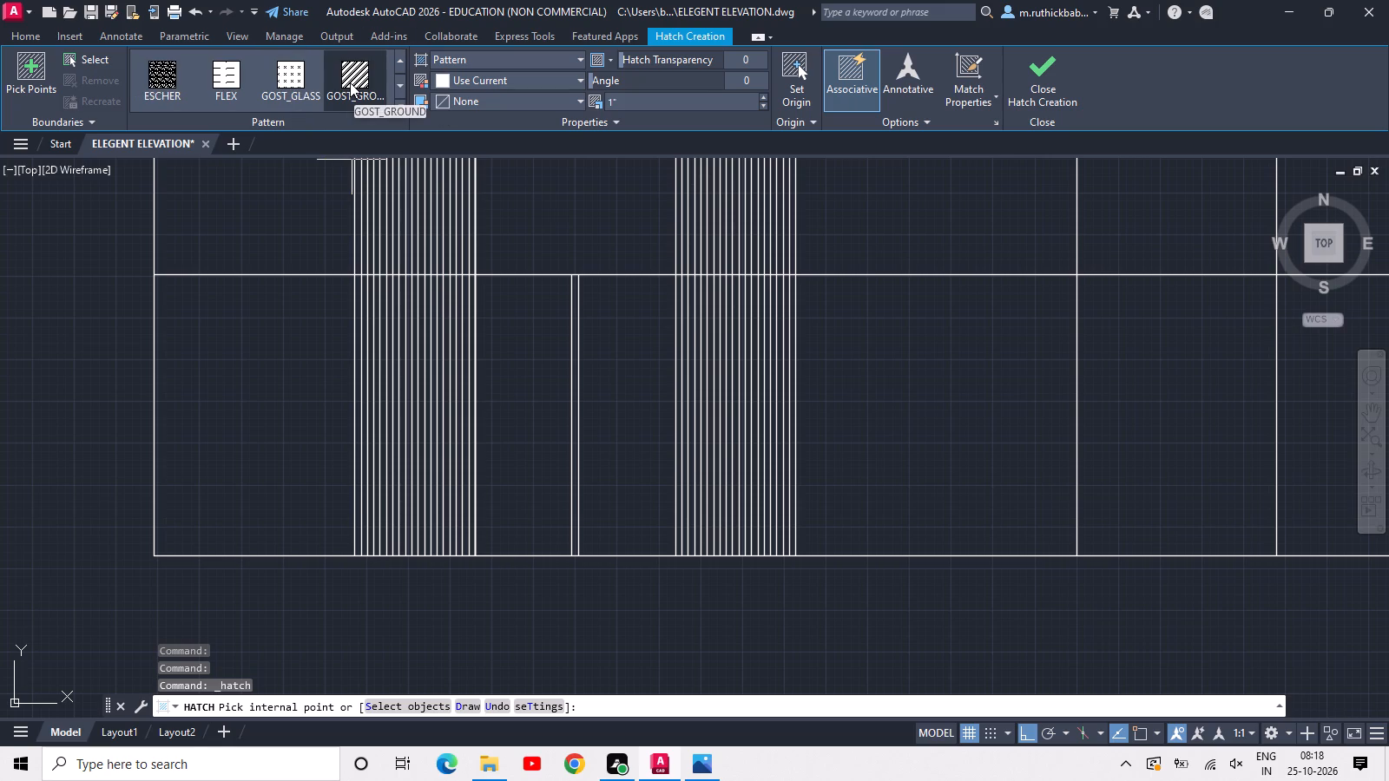
click(290, 83)
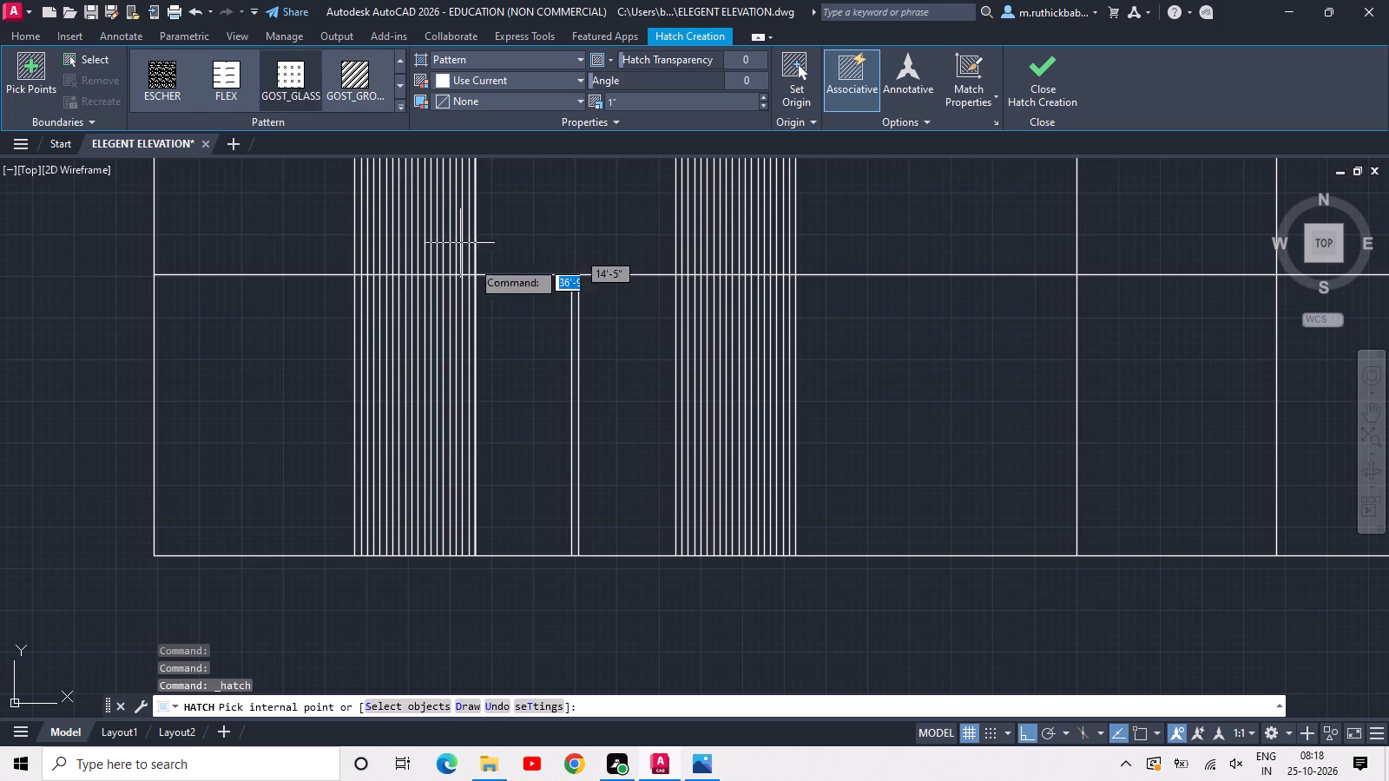
click(529, 344)
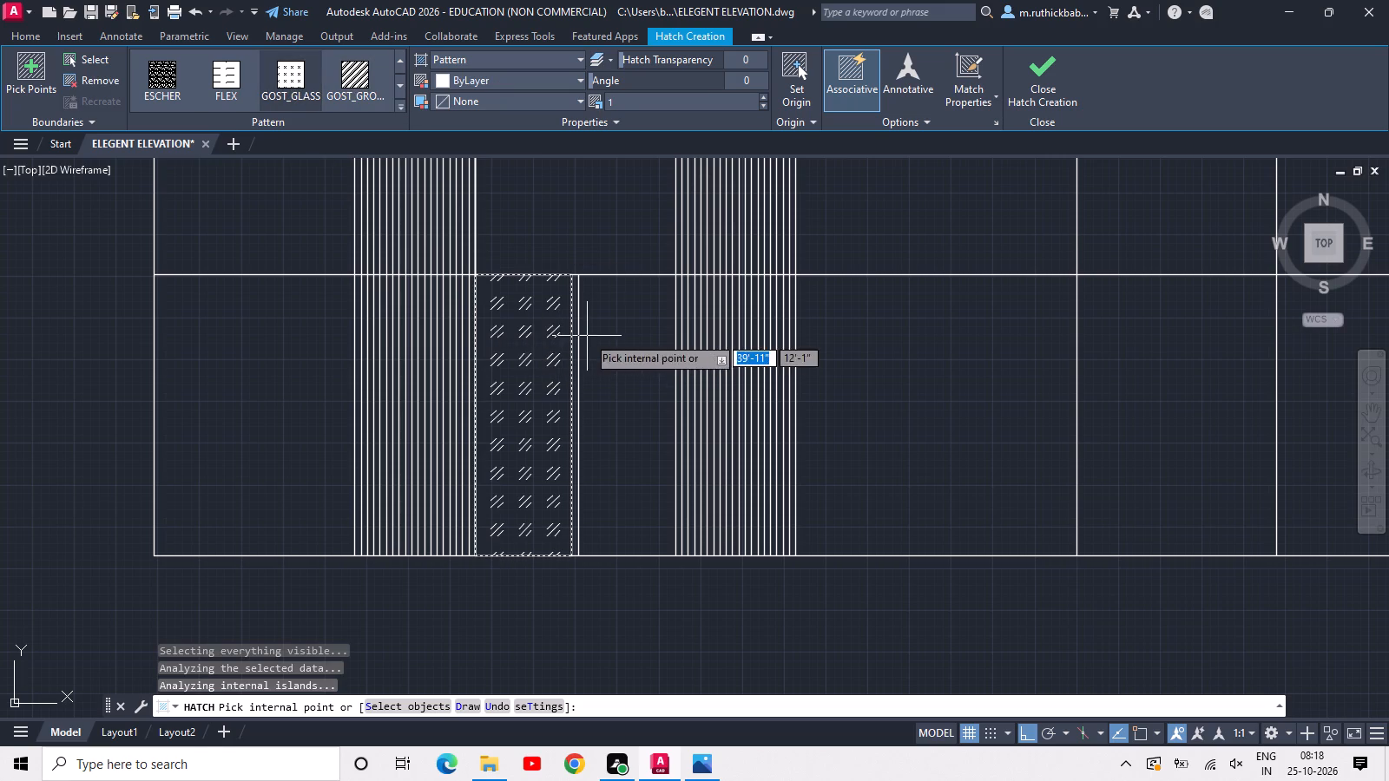
click(626, 352)
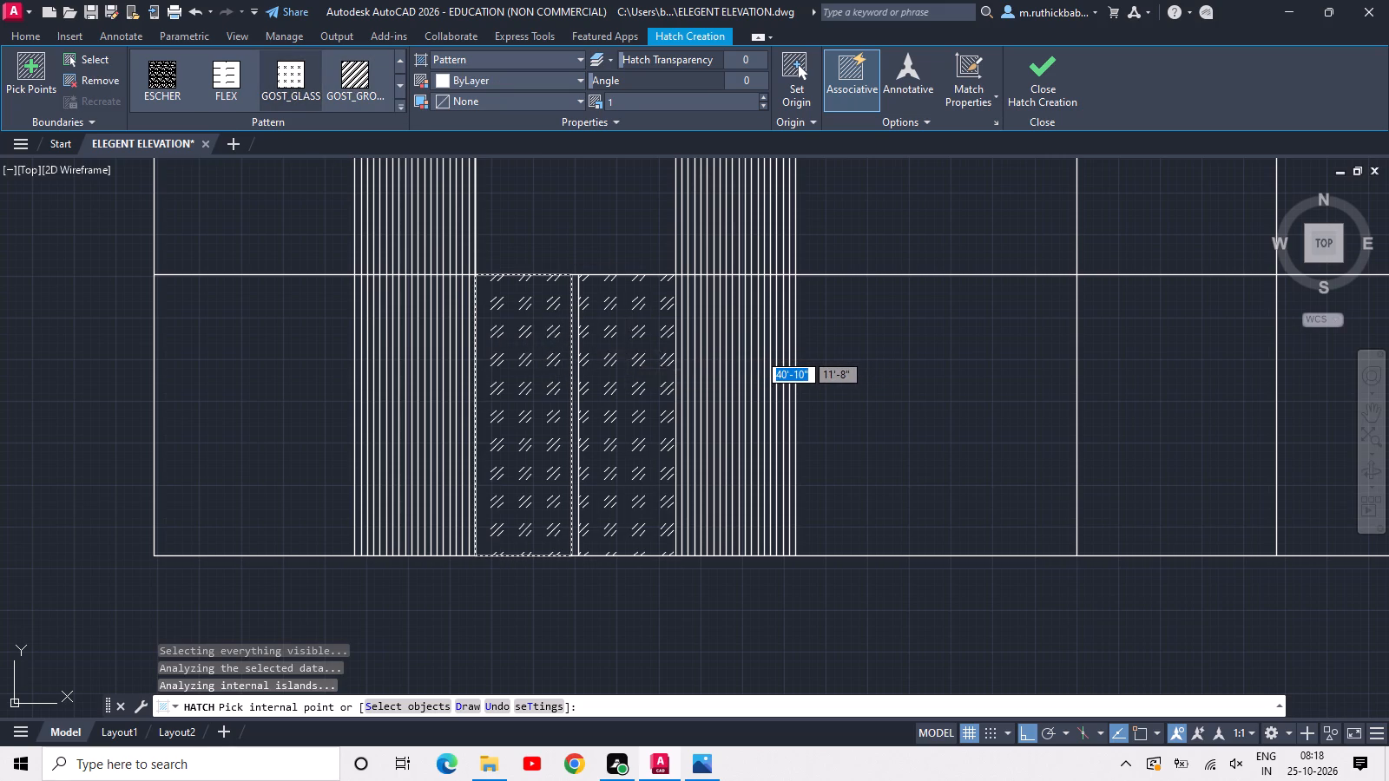
key(Escape)
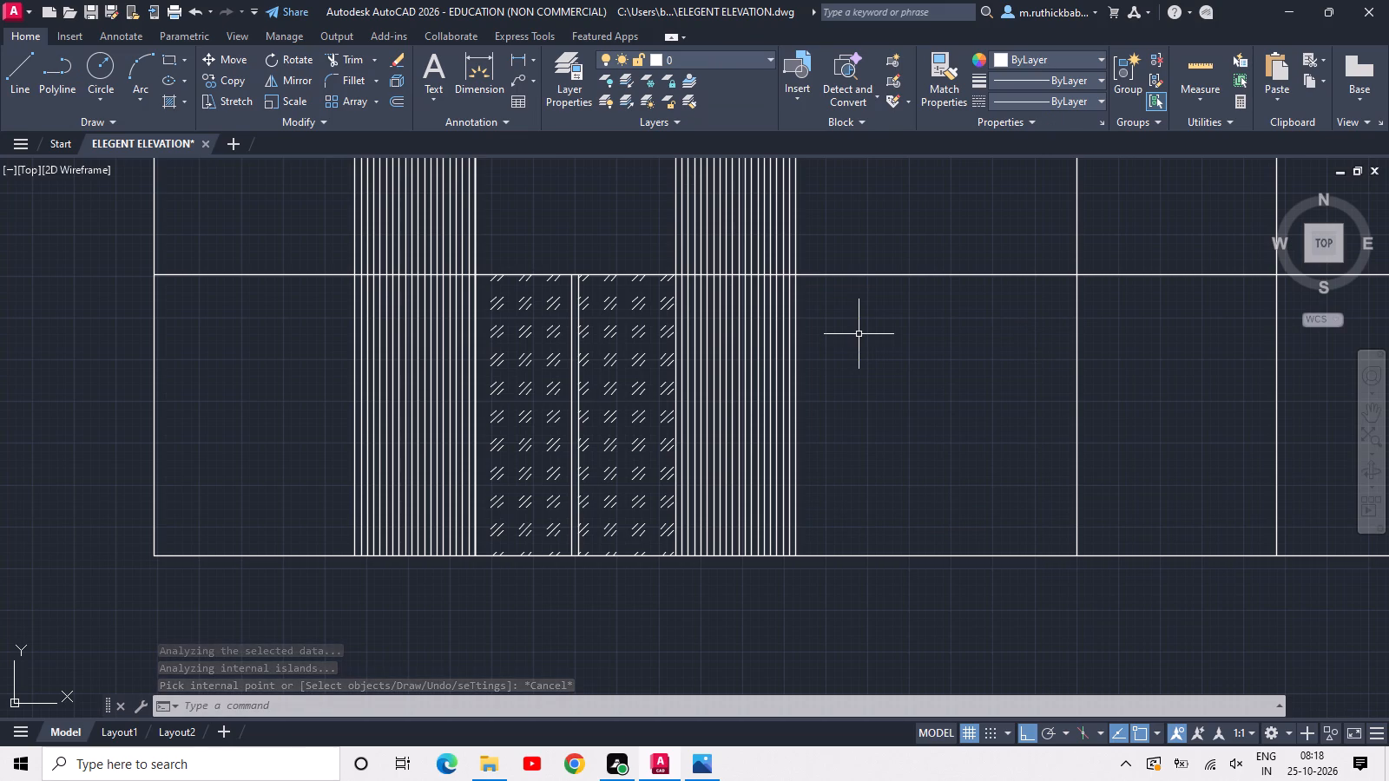
Draw a 5' horizontal line across the lower part of both glass door panels, between the two striped bays.
scroll(859, 334, down, 2)
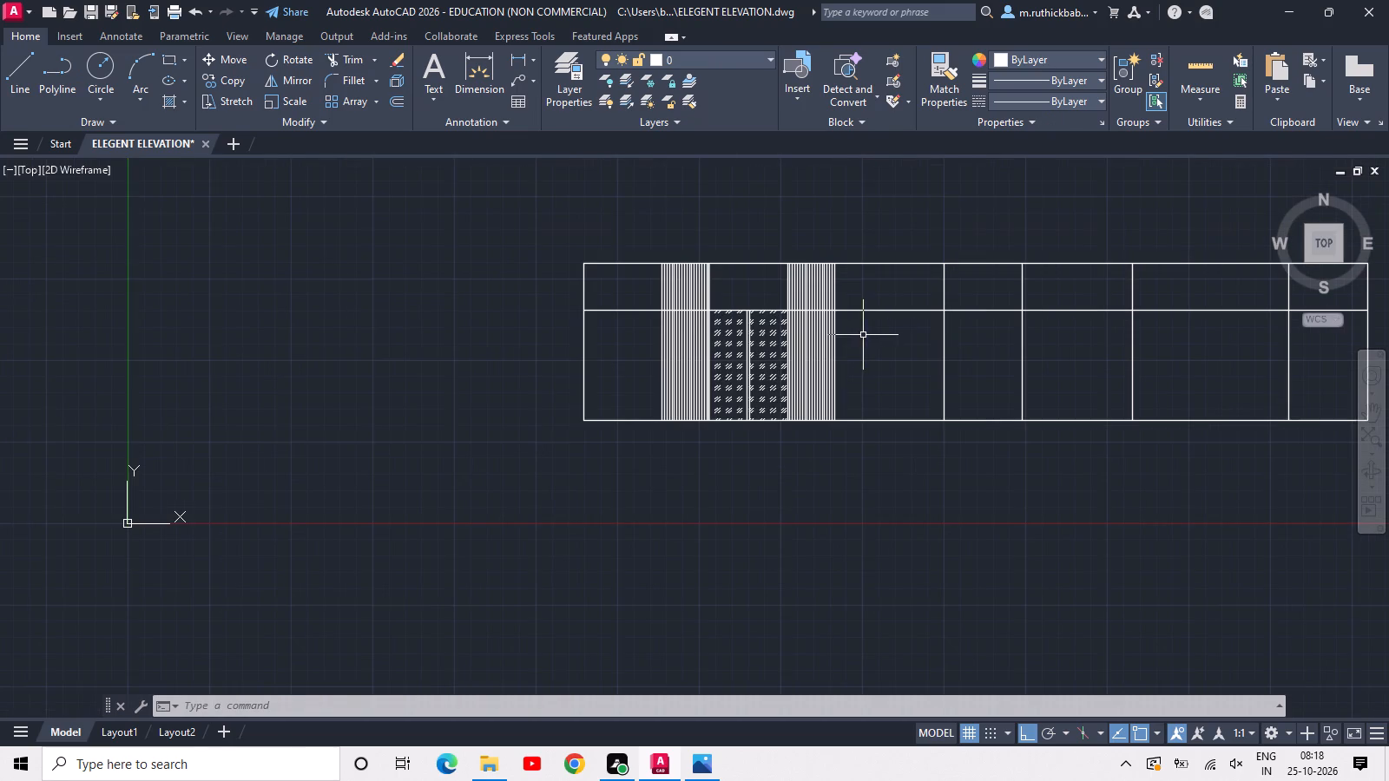
middle_drag(863, 335, 587, 327)
scroll(683, 345, up, 1)
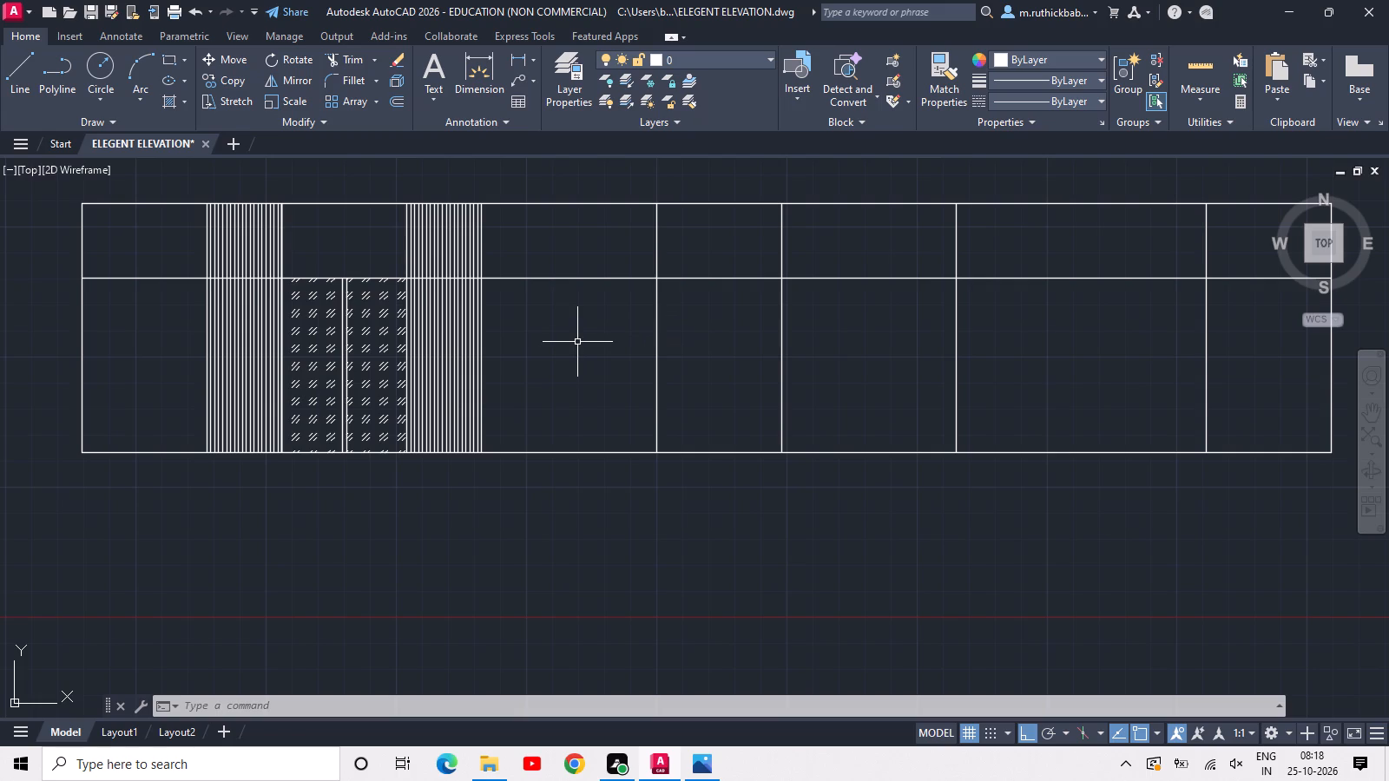
key(l)
key(space)
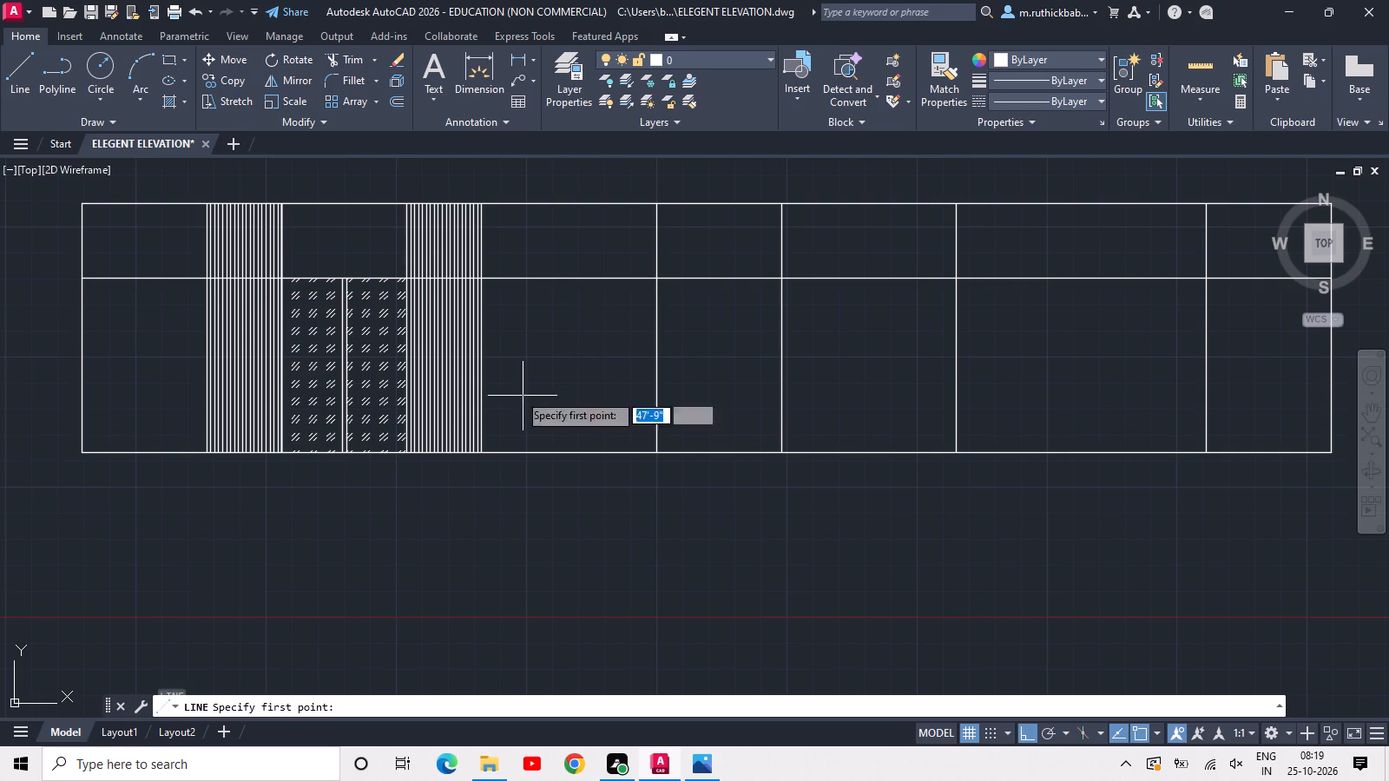
scroll(400, 401, up, 1)
middle_drag(400, 401, 630, 369)
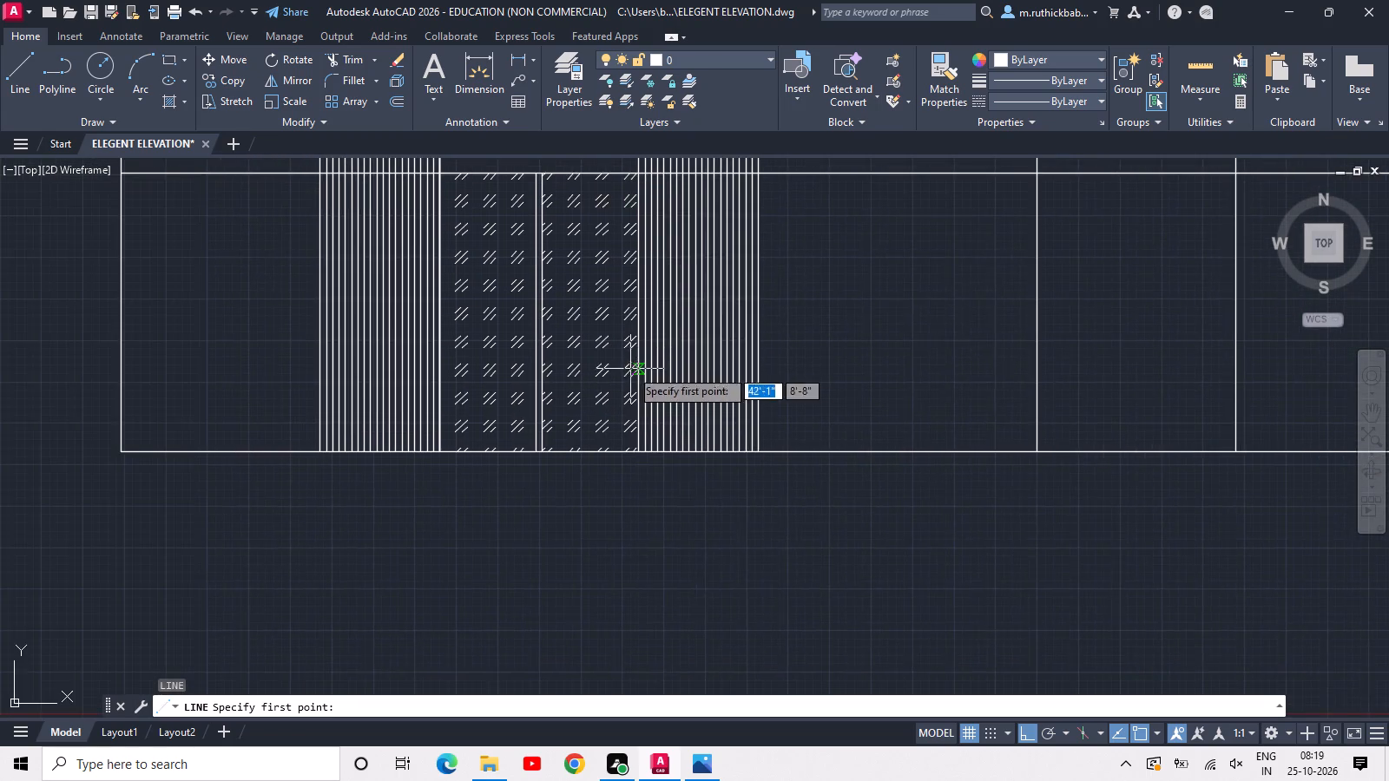
scroll(633, 365, up, 2)
click(642, 336)
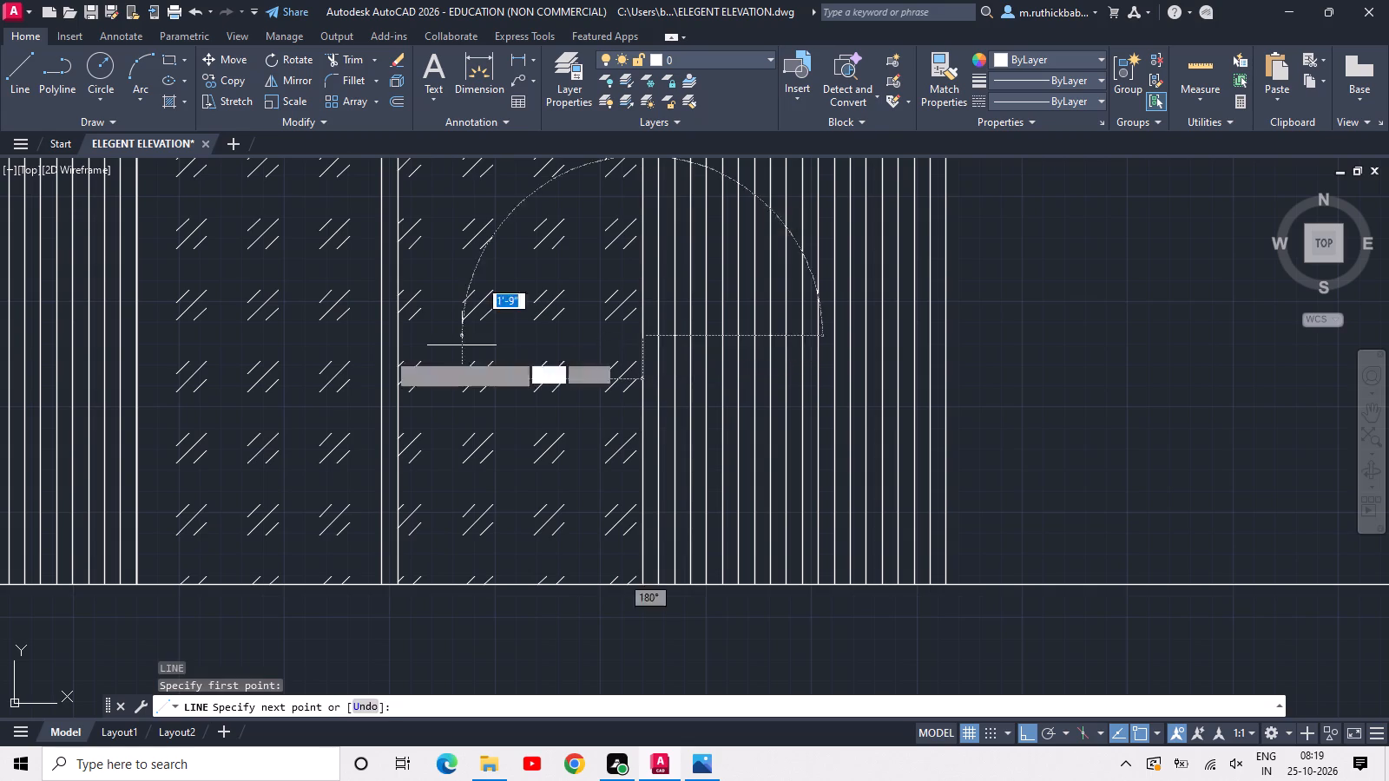
click(135, 335)
key(Escape)
Offset the new horizontal line across the door panels 2" downward.
text(OFF)
key(space)
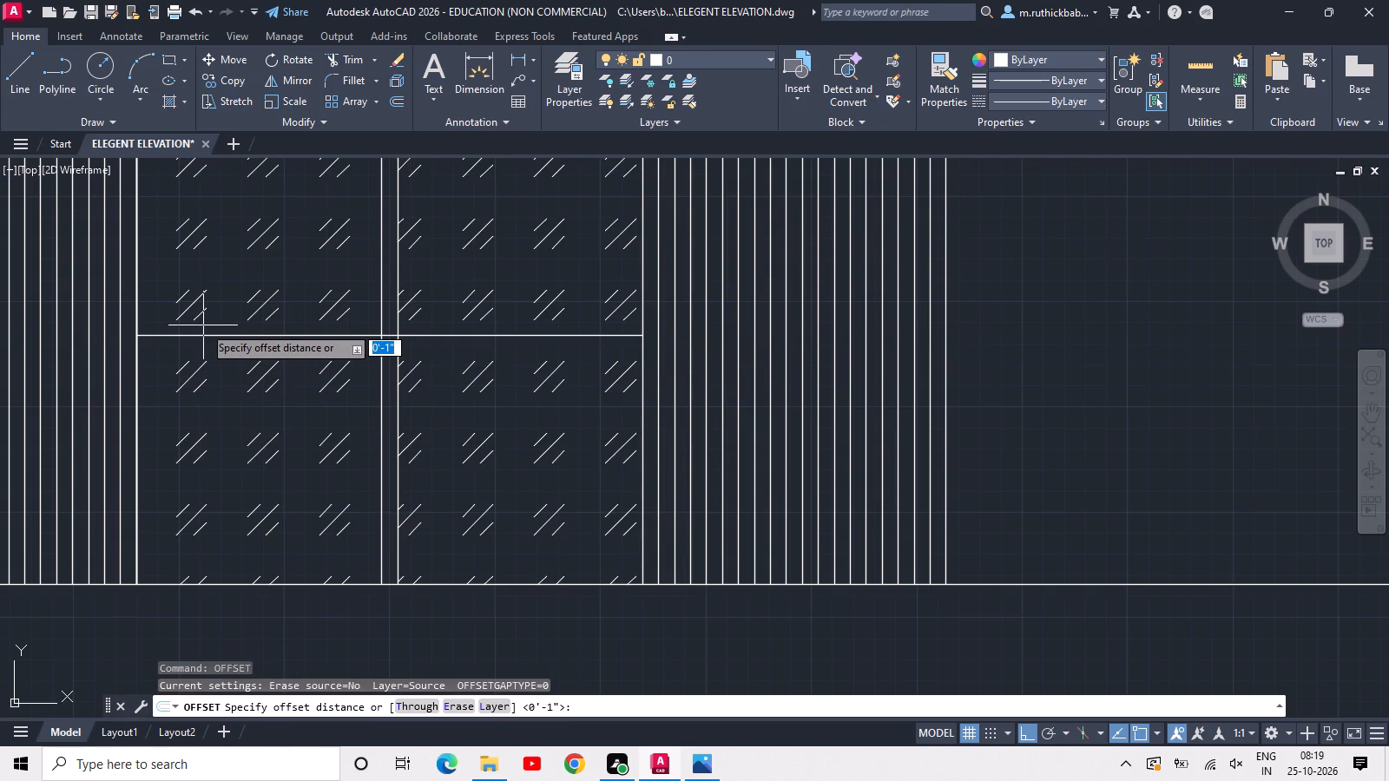
text(2)
key(space)
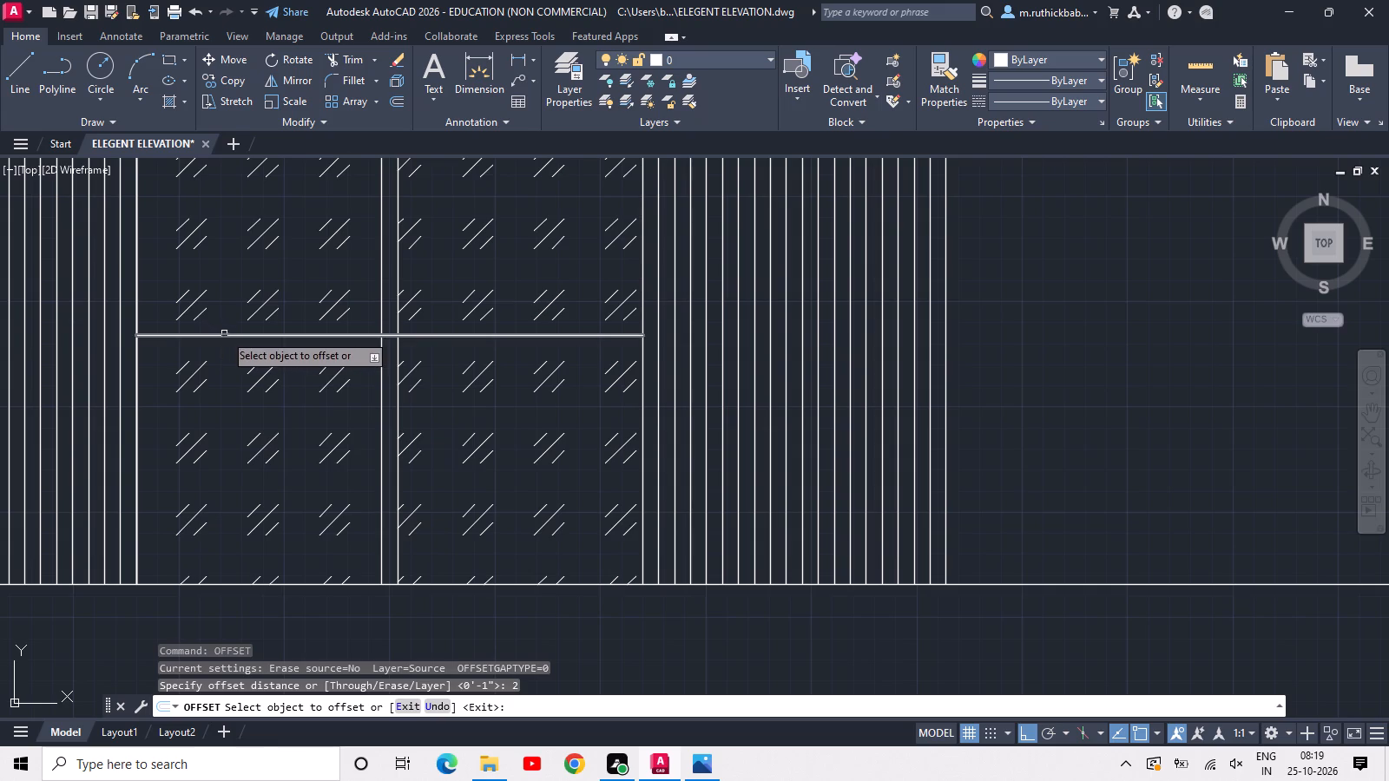
click(224, 335)
click(223, 351)
key(Escape)
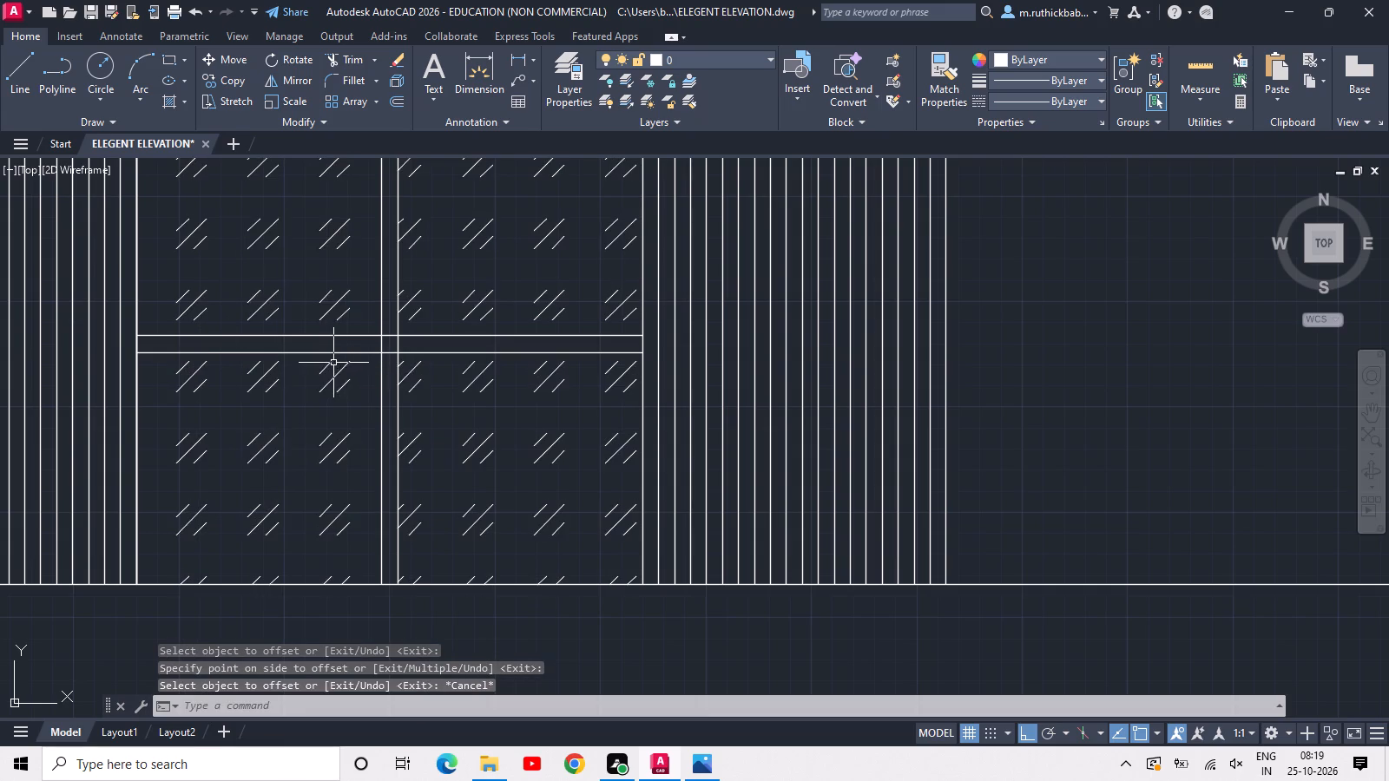
Trim the central double line between the two horizontal rails, and the lower rail between the two central lines.
text(TR)
key(space)
key(space)
scroll(360, 354, up, 4)
drag(385, 295, 404, 305)
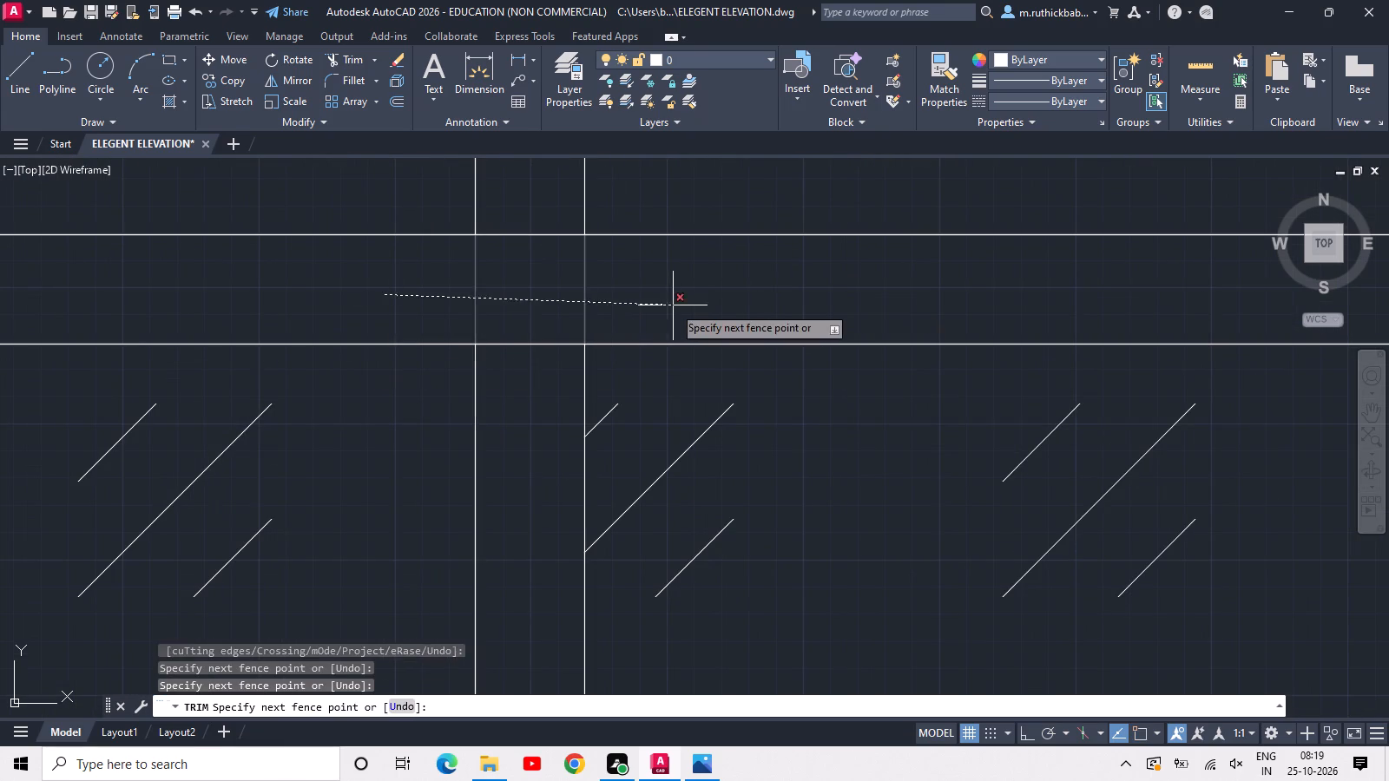
click(673, 305)
drag(538, 300, 537, 312)
click(538, 417)
scroll(540, 415, down, 3)
middle_drag(544, 450, 566, 405)
scroll(567, 404, down, 2)
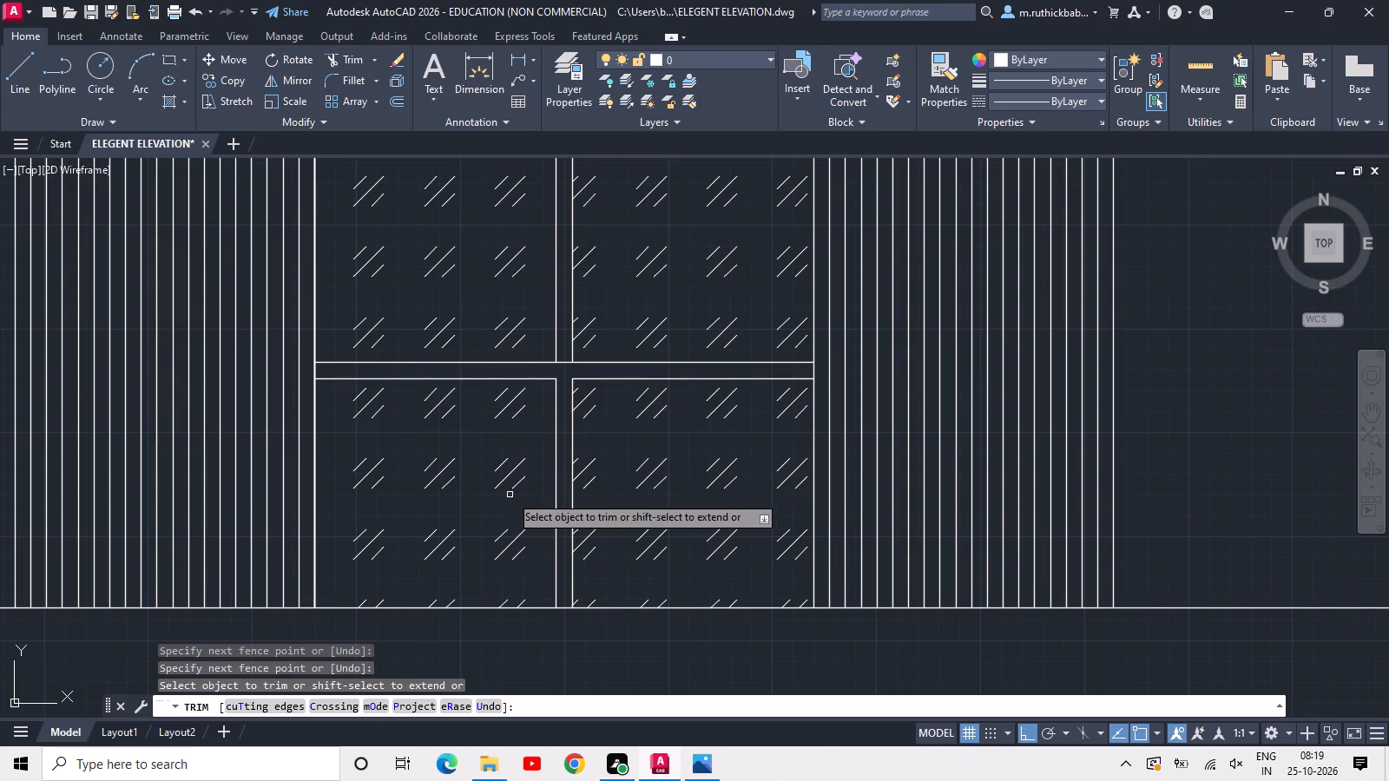
middle_click(648, 452)
key(Escape)
Copy the lower central pair of vertical lines into the lower right door panel and 1'-3" left into the lower left panel.
drag(638, 479, 559, 521)
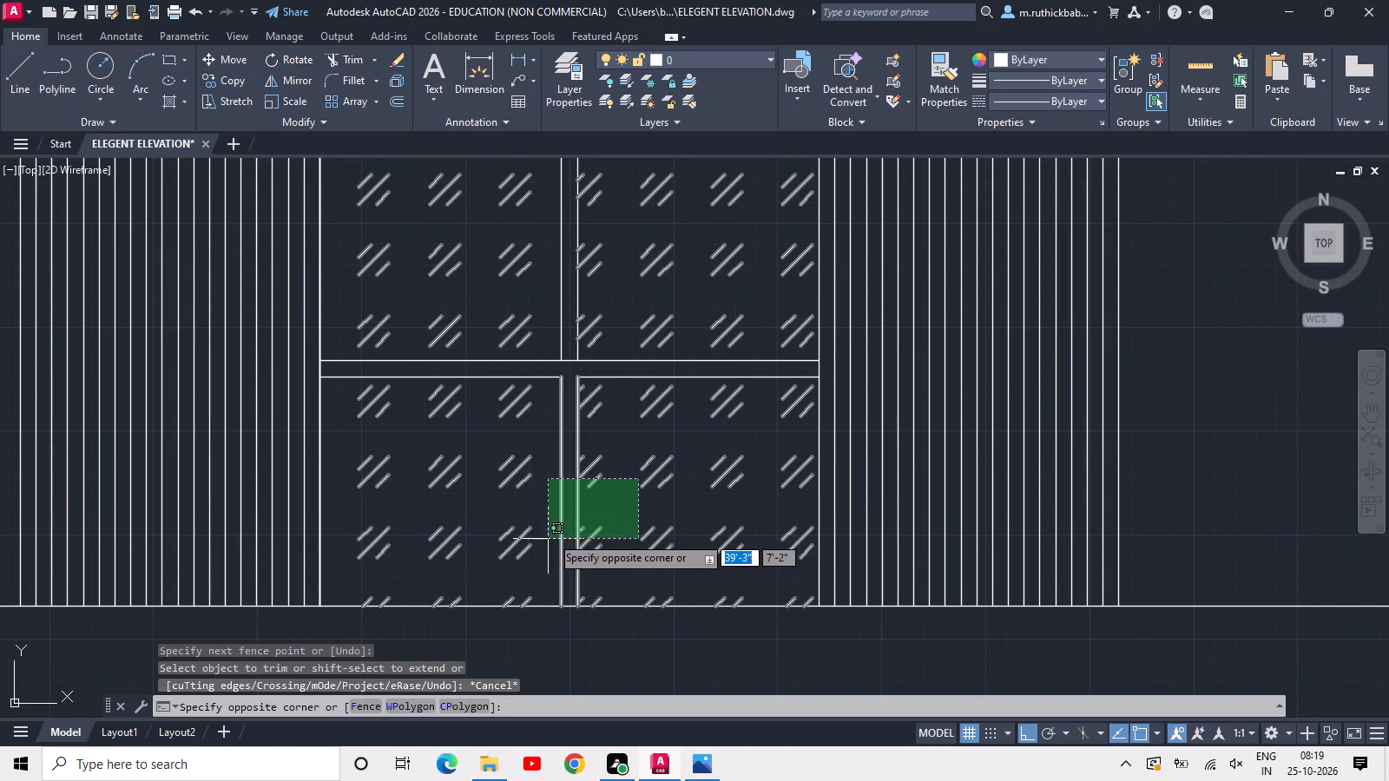
key(Escape)
click(593, 513)
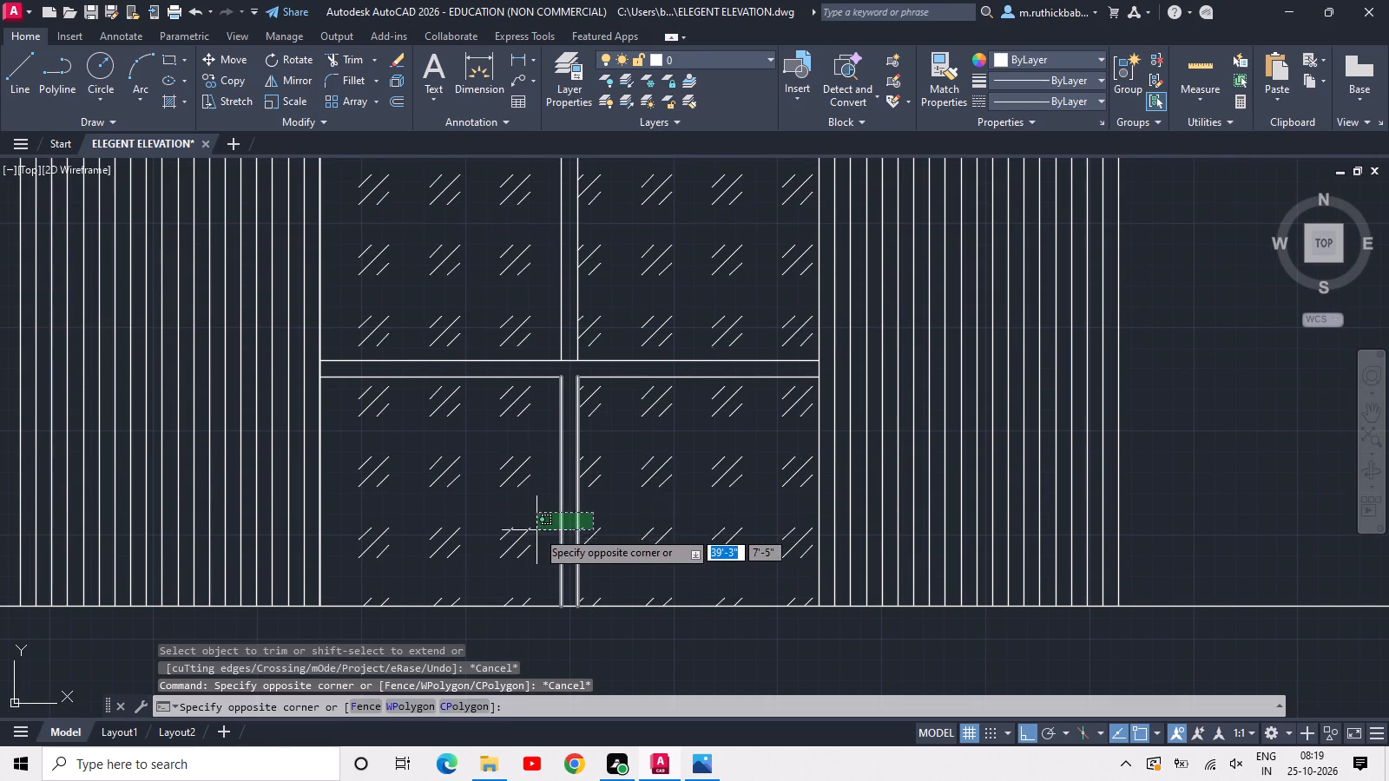
click(545, 517)
key(c)
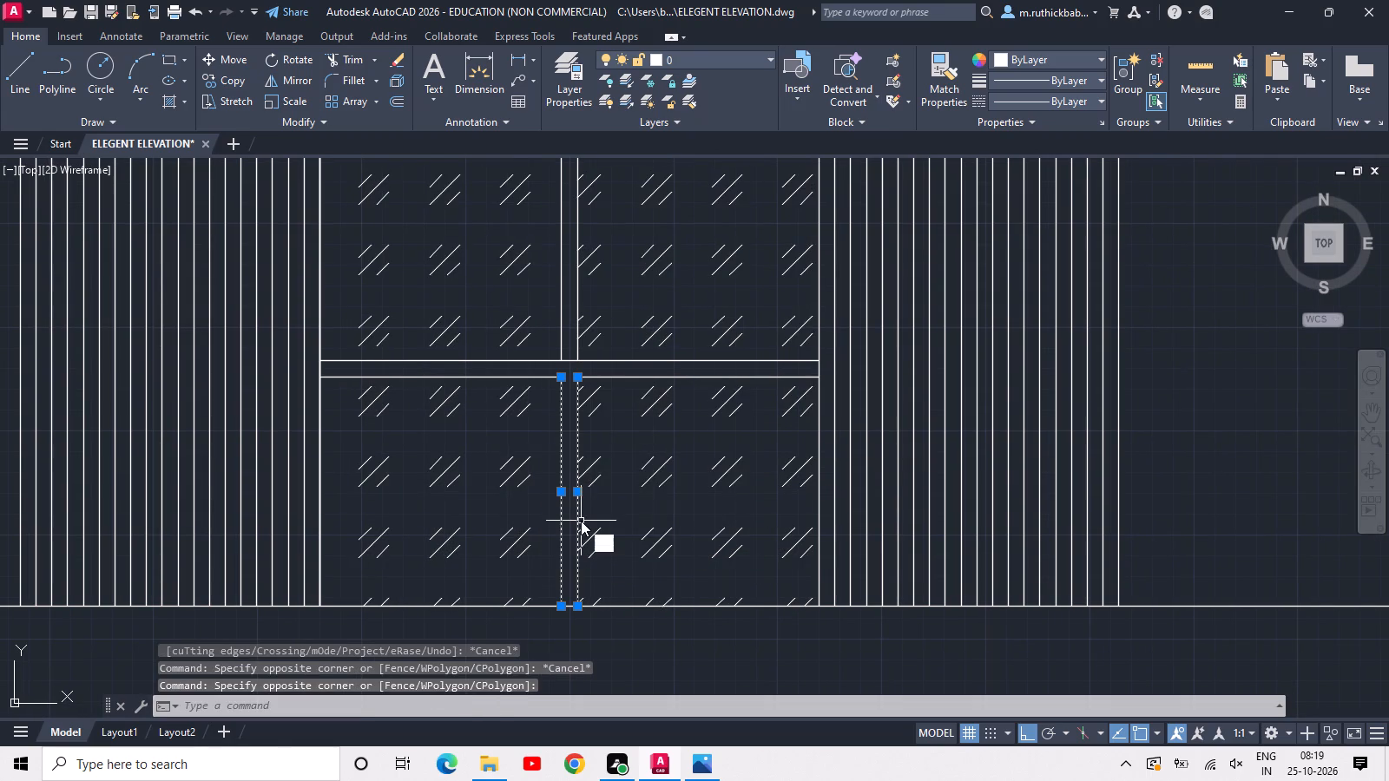
text(O)
key(space)
click(580, 607)
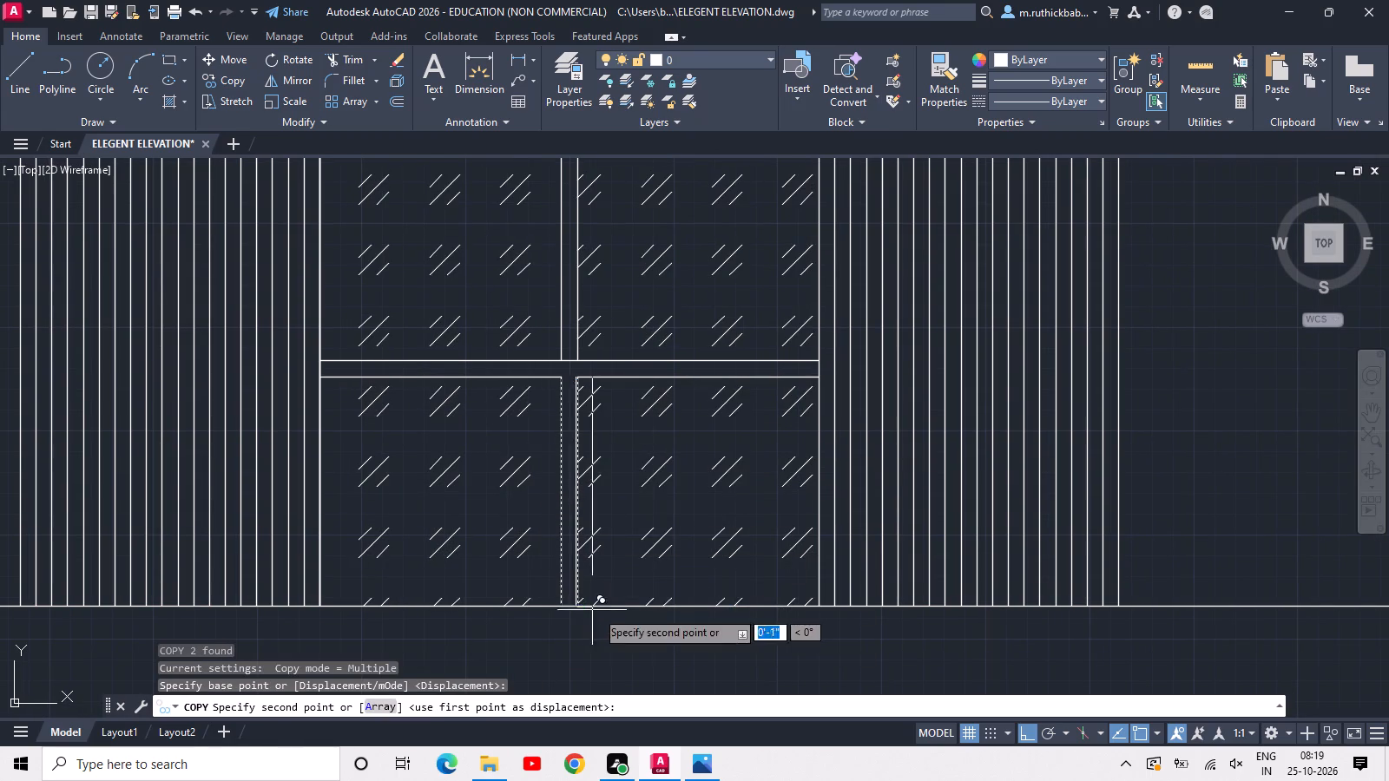
click(727, 607)
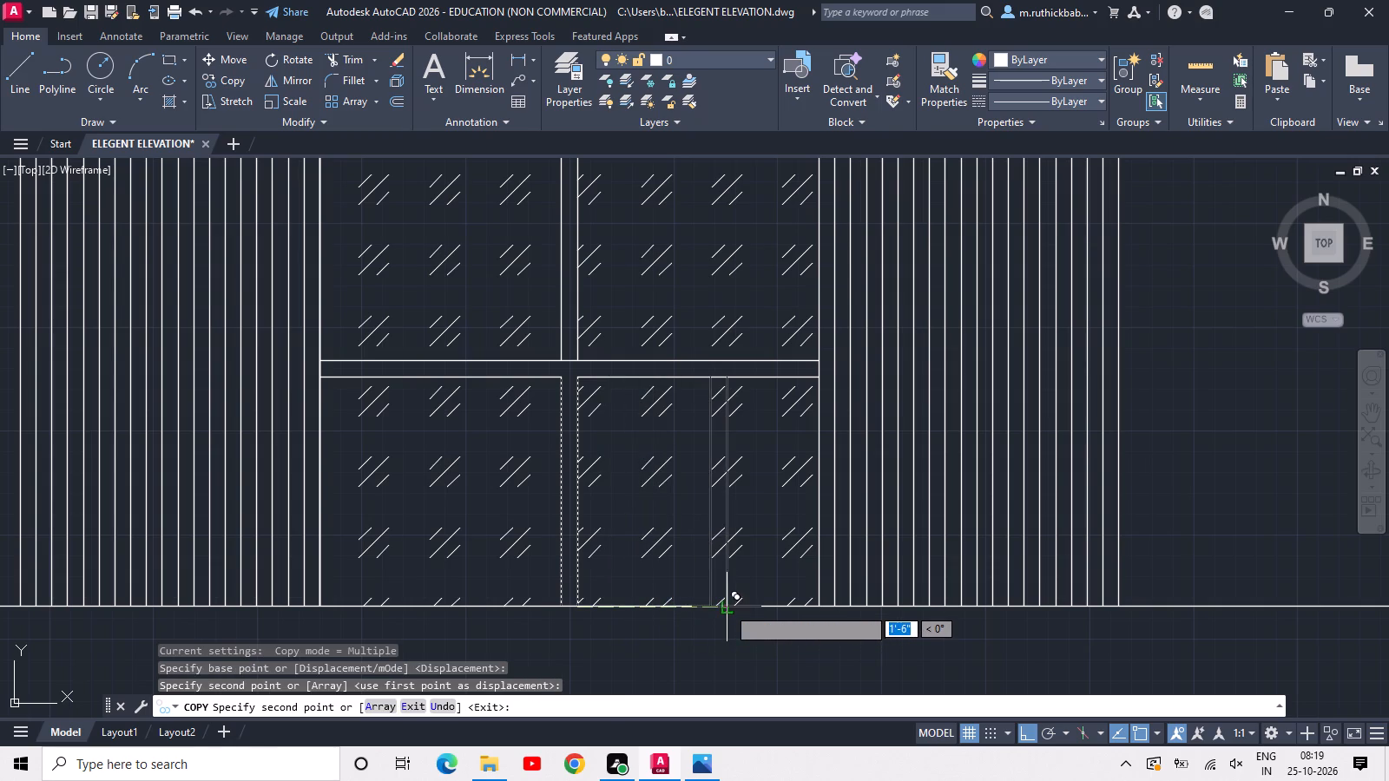
click(451, 607)
key(Escape)
Trim the lower horizontal rail segments between each of the two copied pairs of vertical lines.
scroll(449, 496, up, 3)
text(TR)
key(space)
key(space)
scroll(437, 475, down, 3)
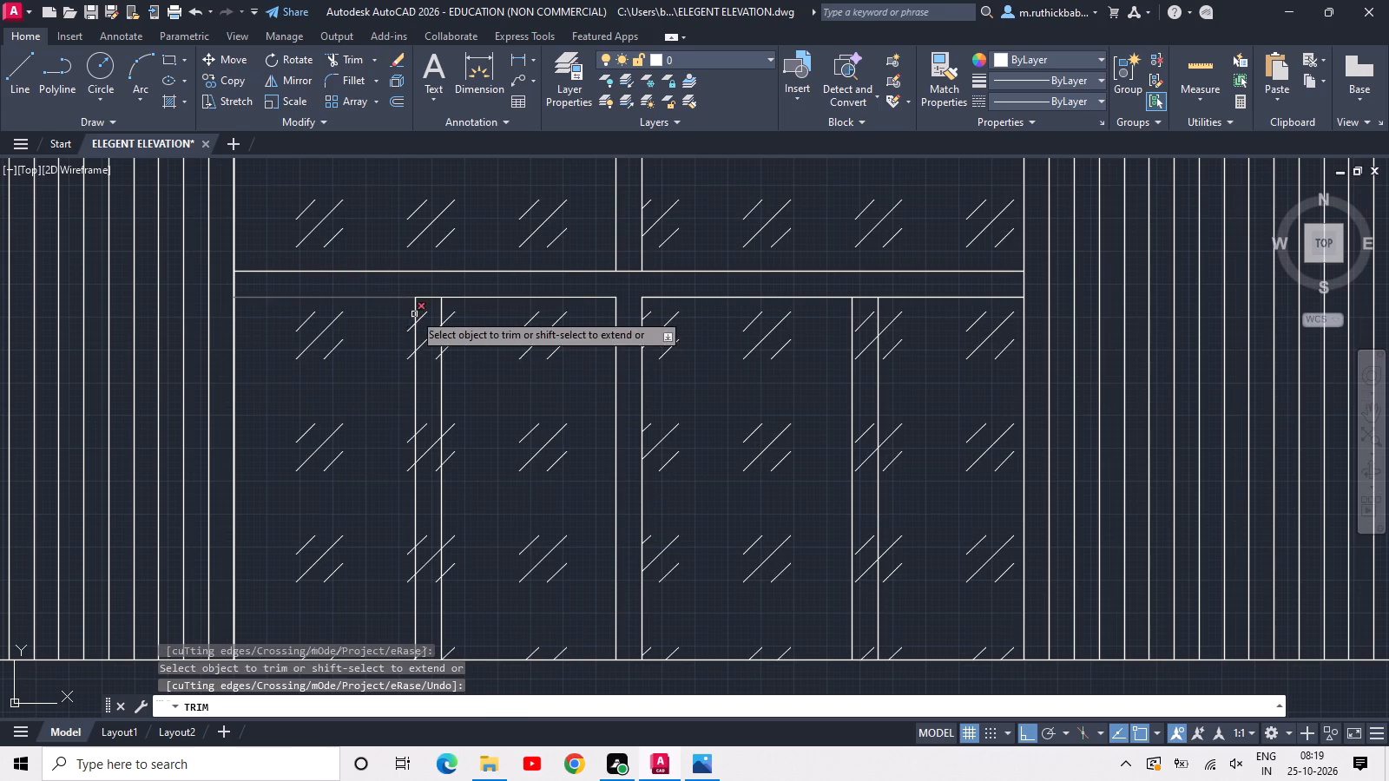
click(426, 299)
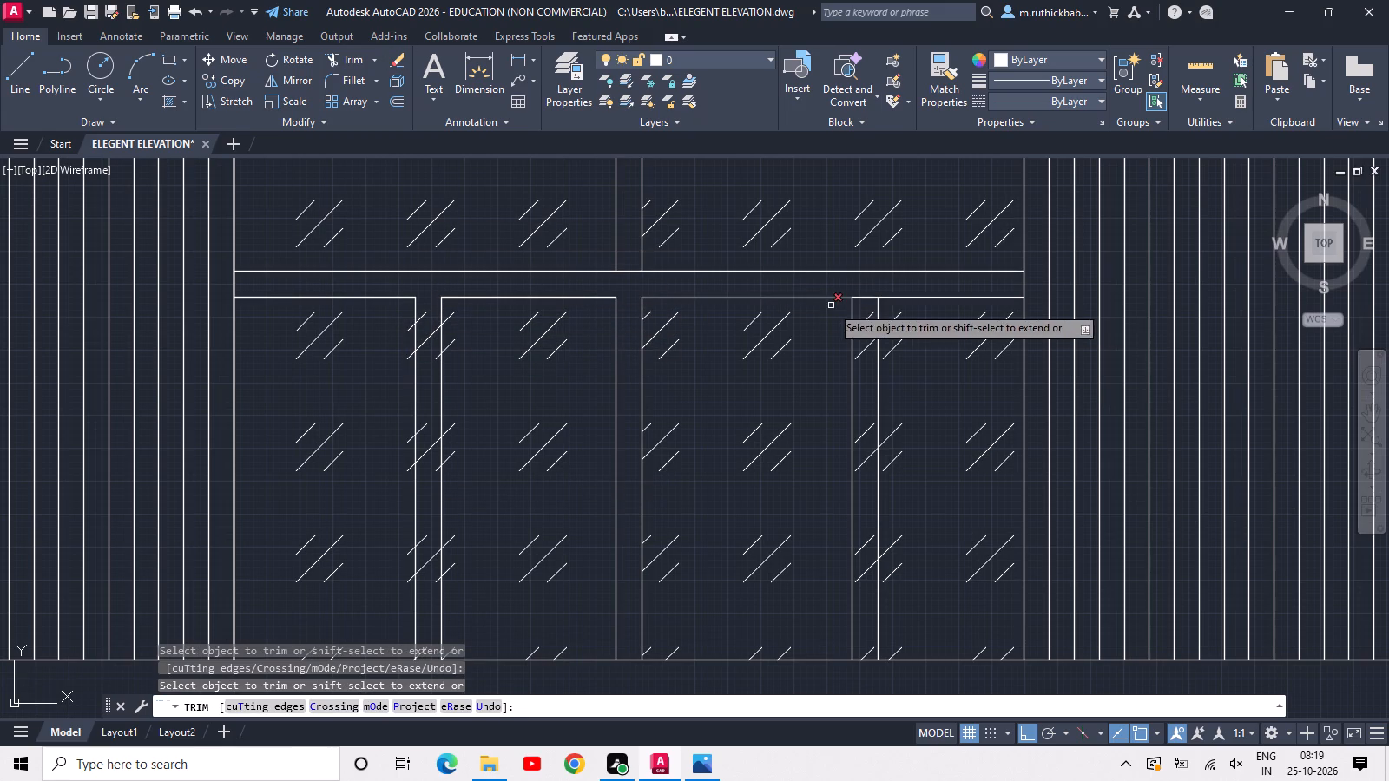
click(868, 299)
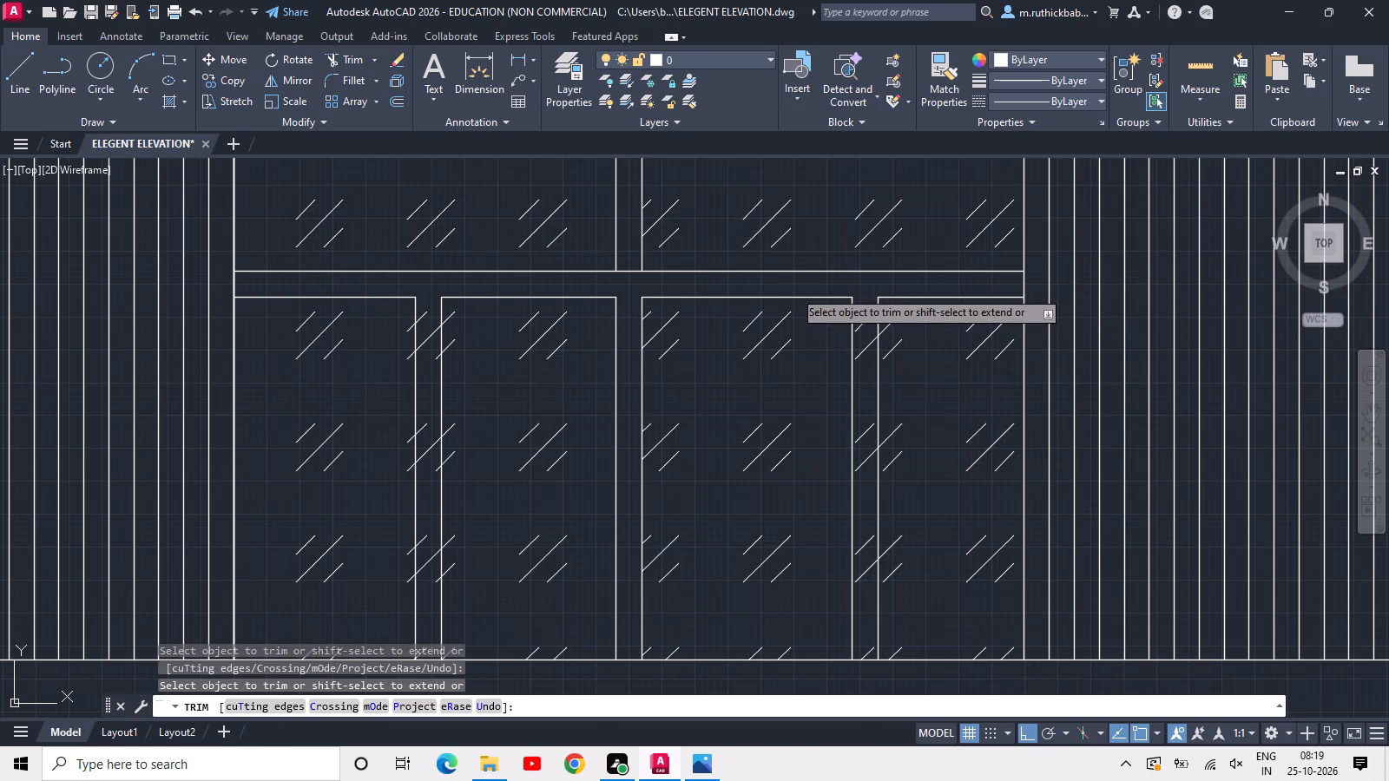
key(Escape)
key(Escape)
Offset the elevation's top outline line 2' downward.
scroll(773, 310, down, 3)
middle_drag(757, 331, 638, 430)
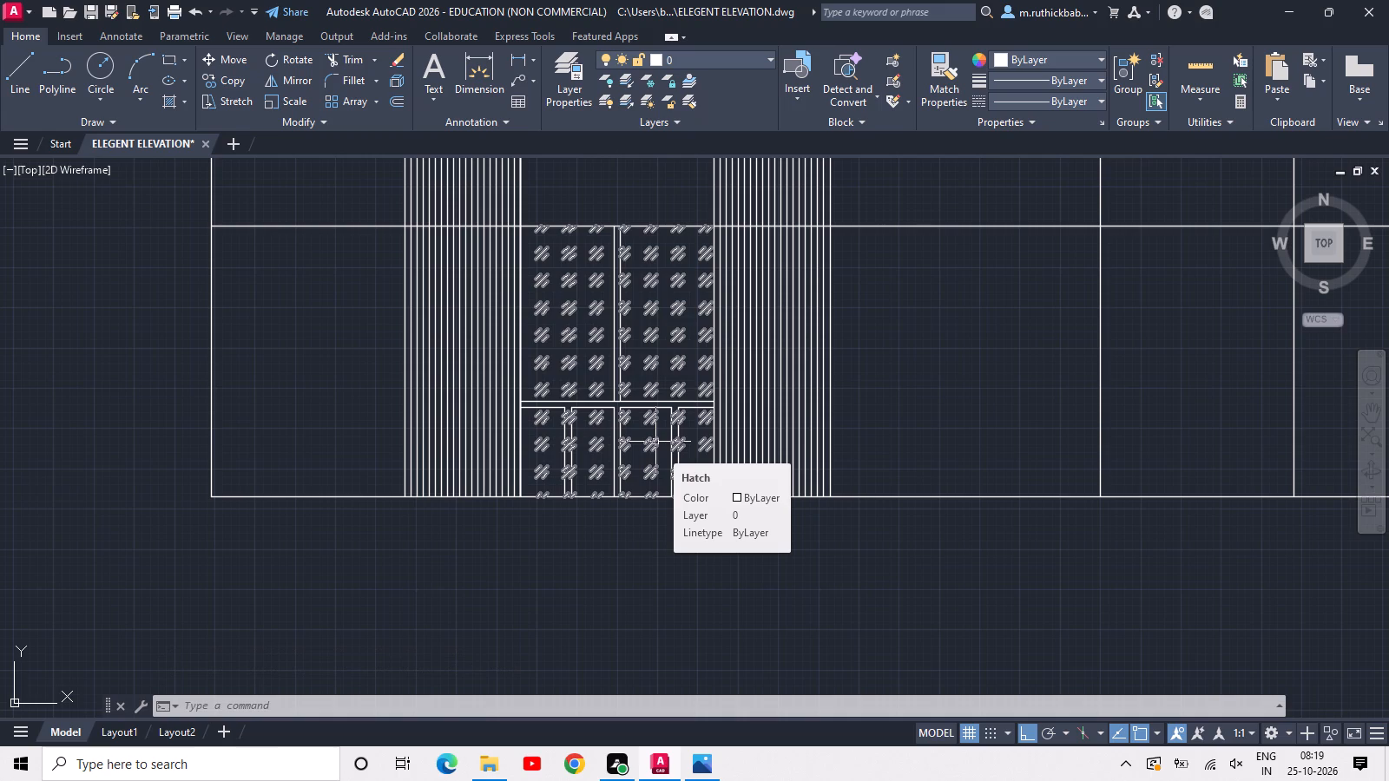
scroll(720, 443, down, 3)
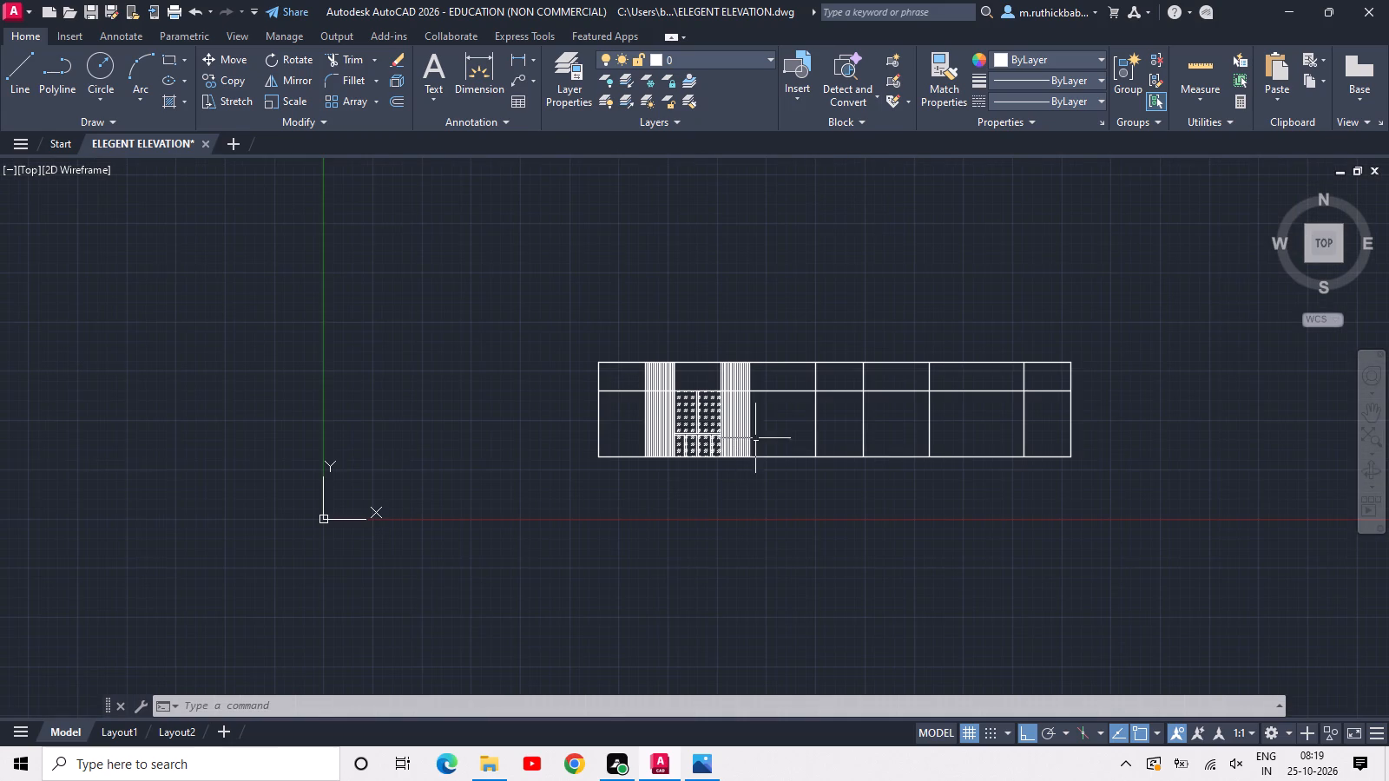
scroll(814, 359, up, 3)
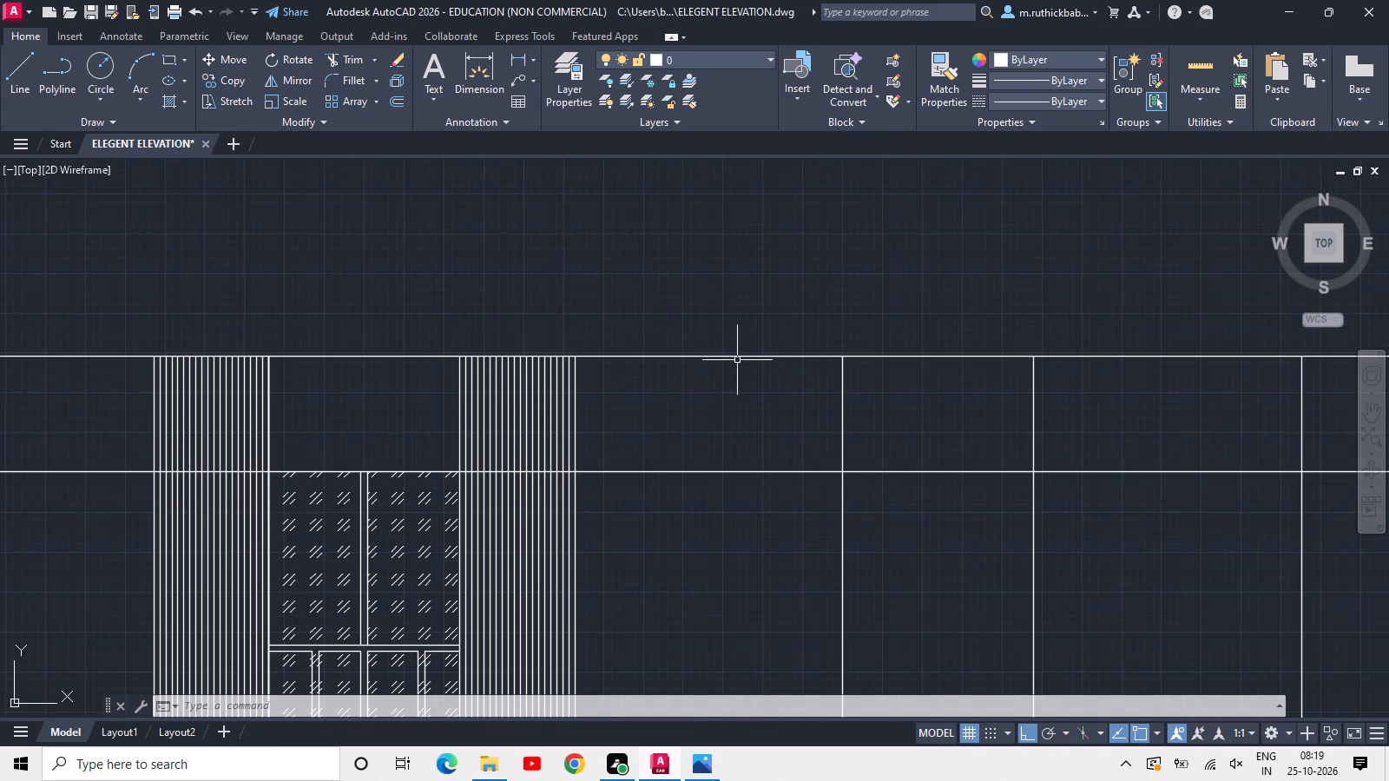
text(OFF)
key(space)
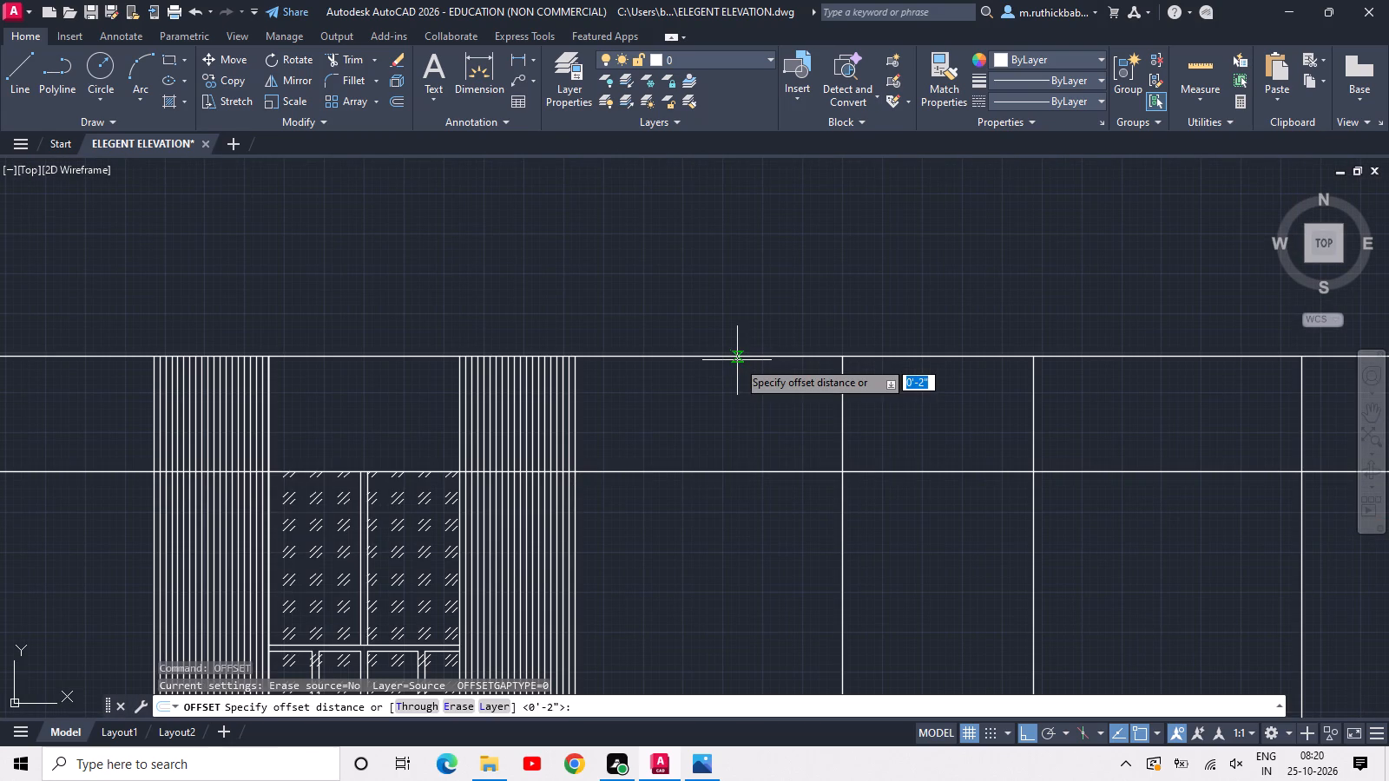
text(2')
key(space)
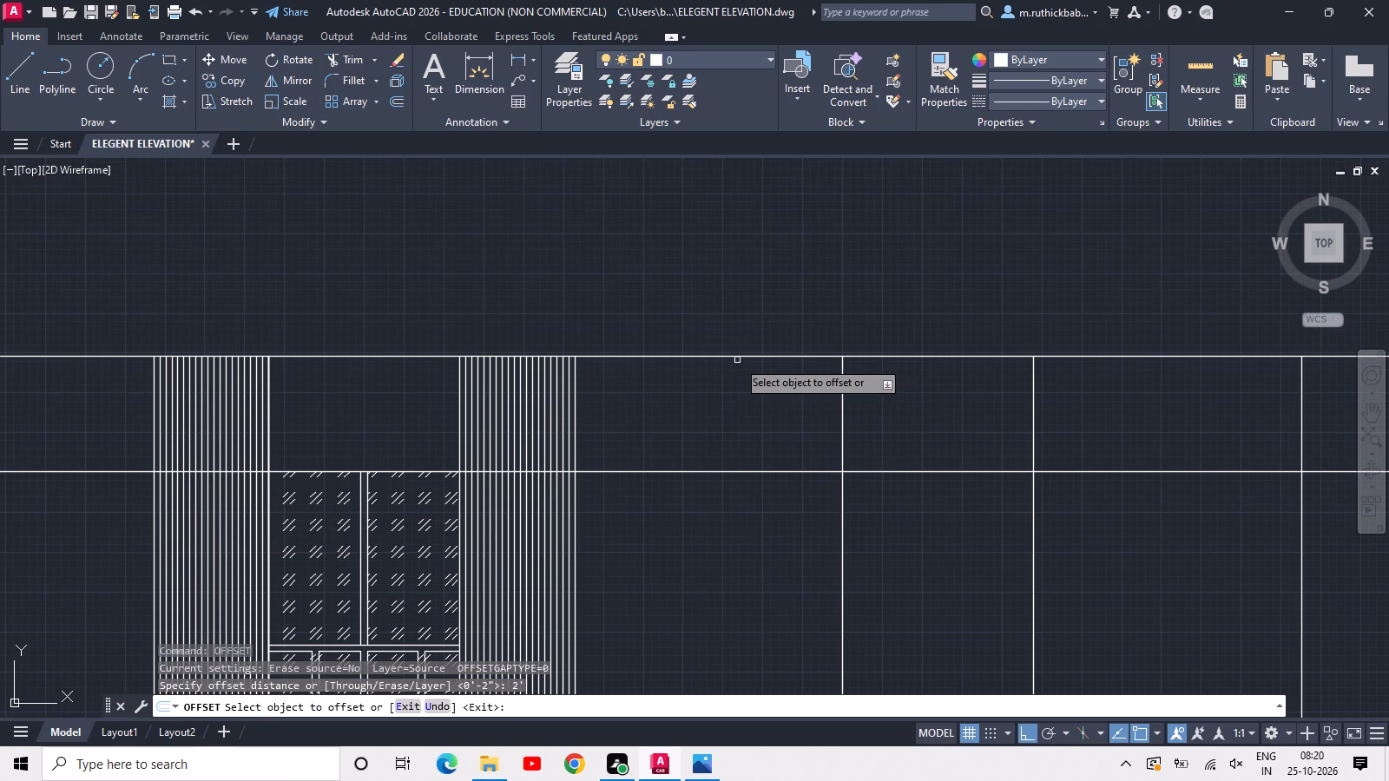
click(751, 357)
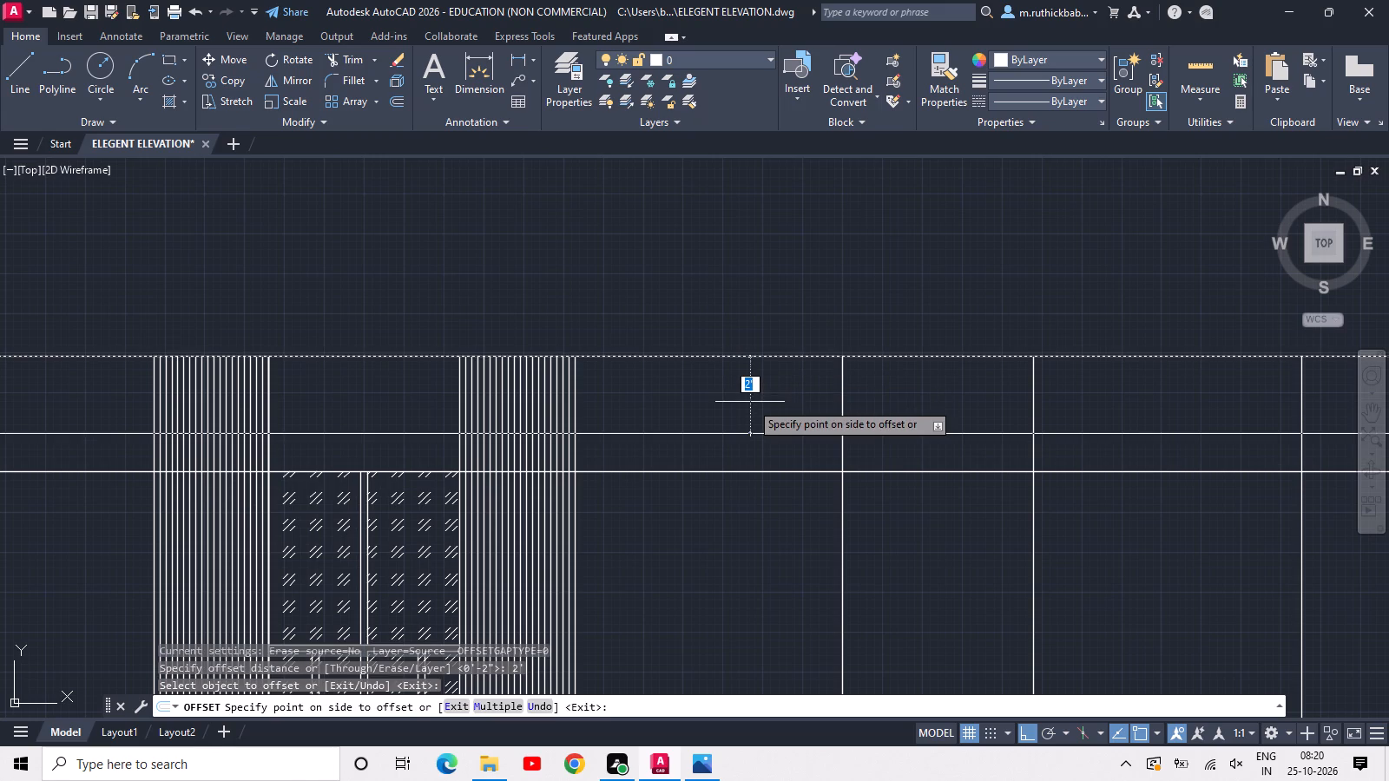
click(750, 402)
key(Escape)
Trim all the bay and stripe verticals in the 2' band between the top outline and the new horizontal line.
scroll(749, 402, down, 2)
middle_drag(749, 402, 691, 403)
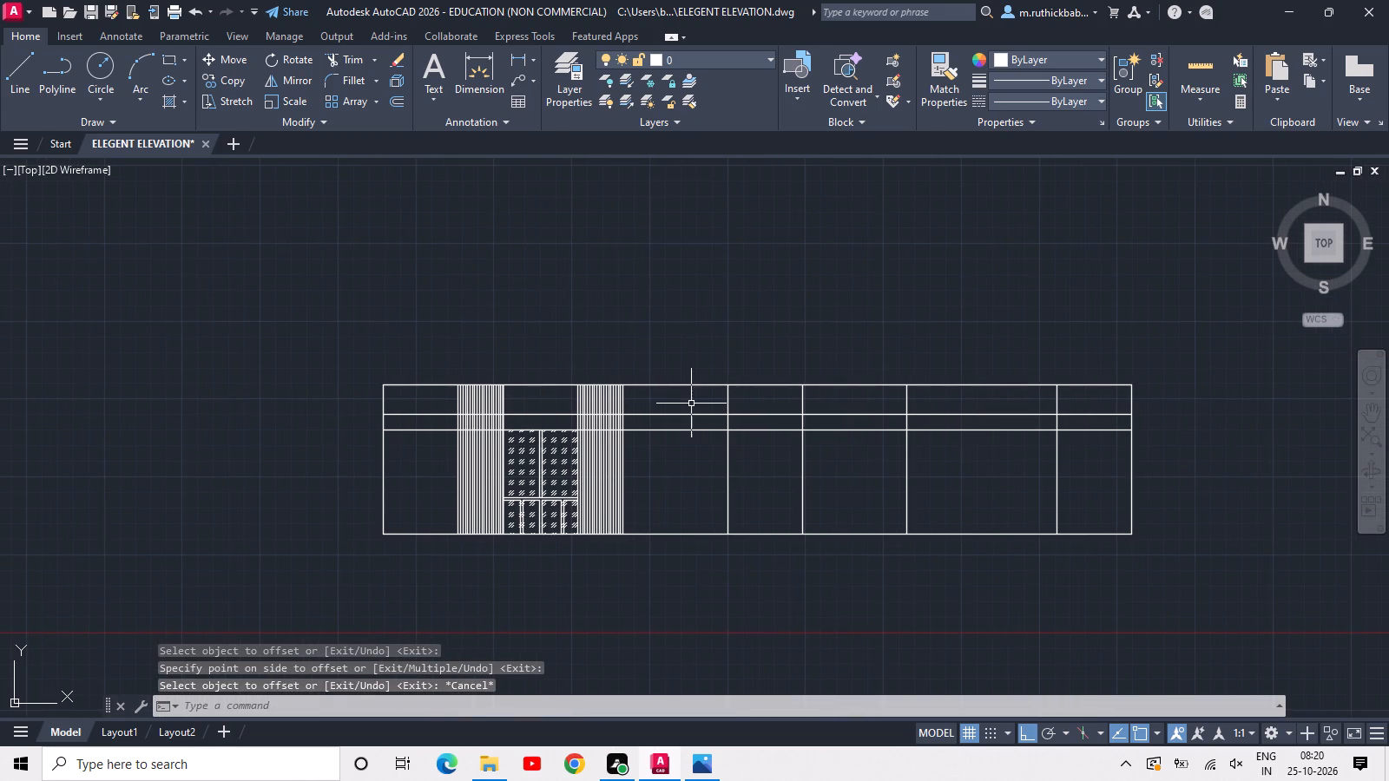
text(TR)
key(space)
key(space)
click(429, 399)
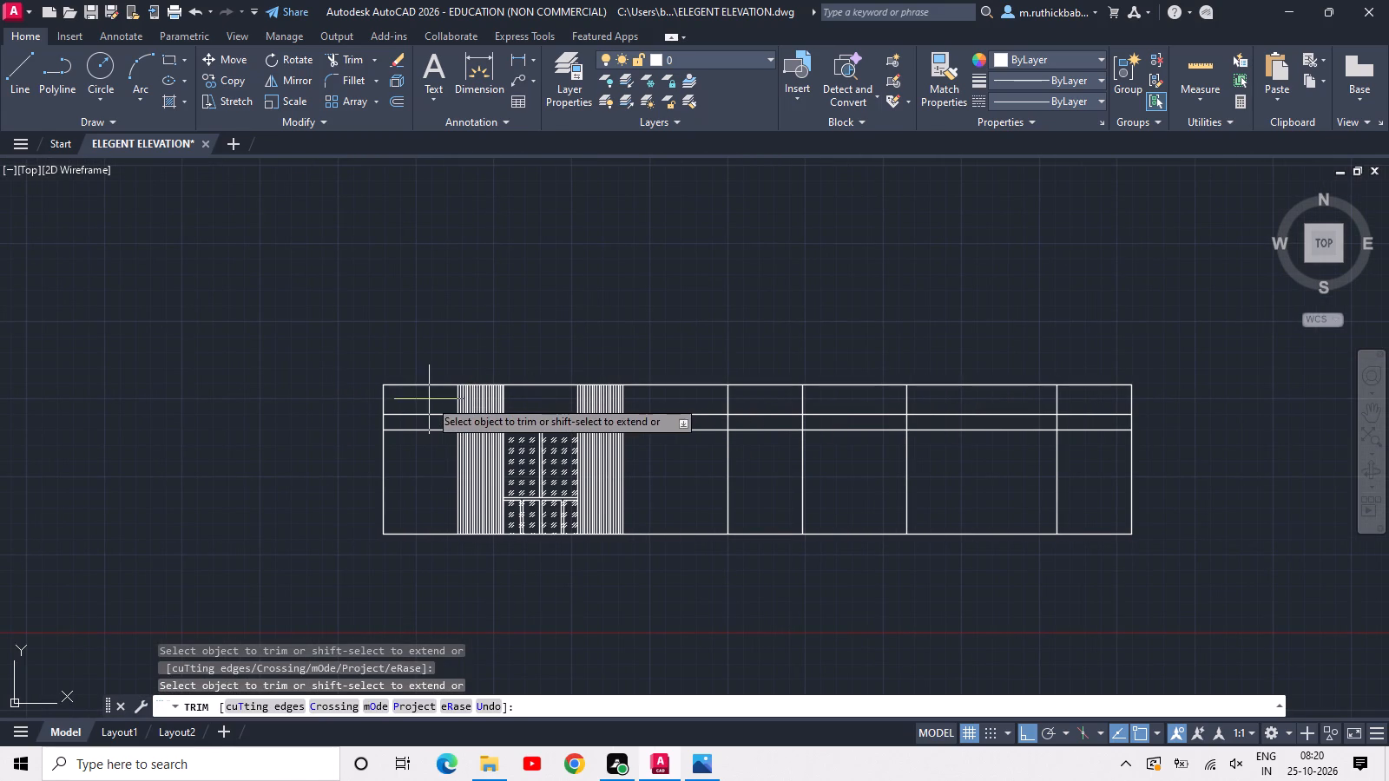
click(1105, 398)
key(Escape)
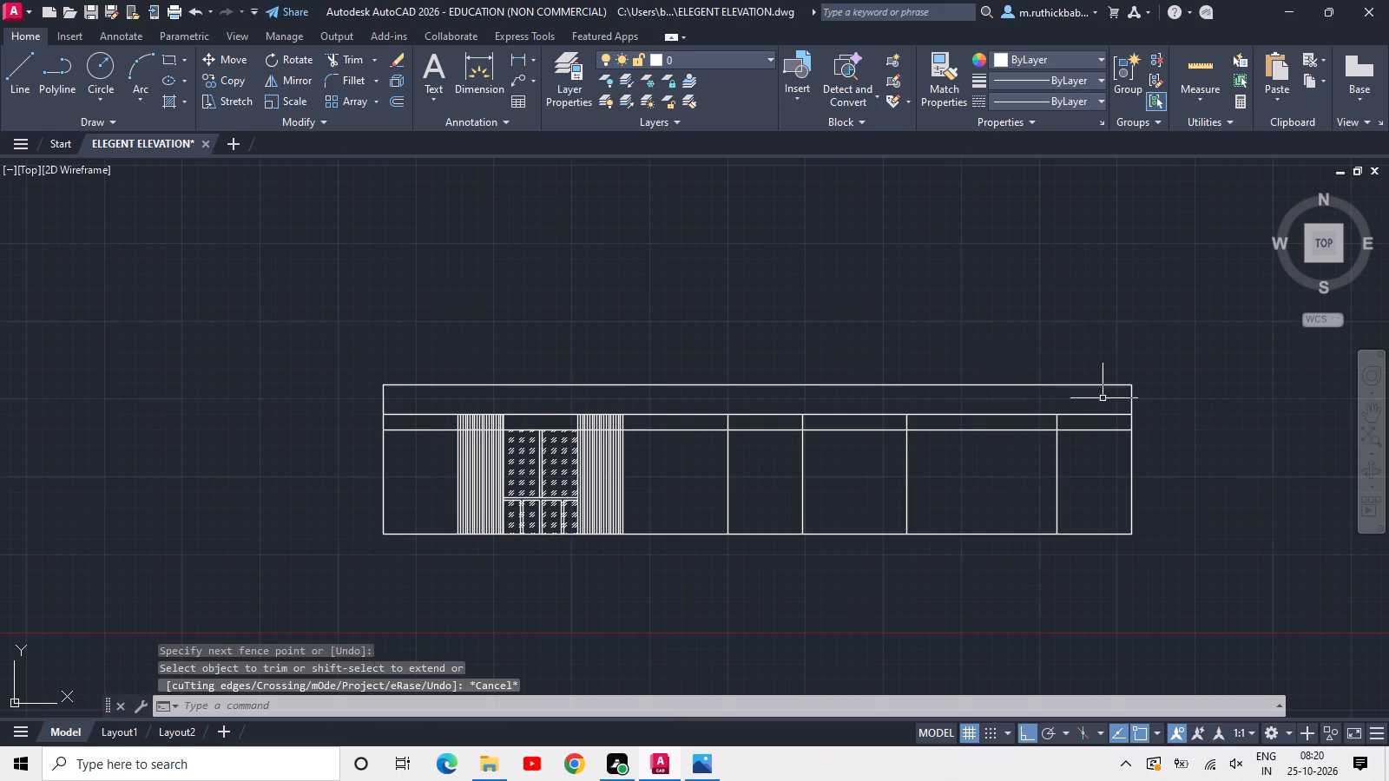
Trim the 7' horizontal line across the stripe gap nearest the door in both the right and left striped bays.
scroll(871, 436, up, 3)
click(871, 385)
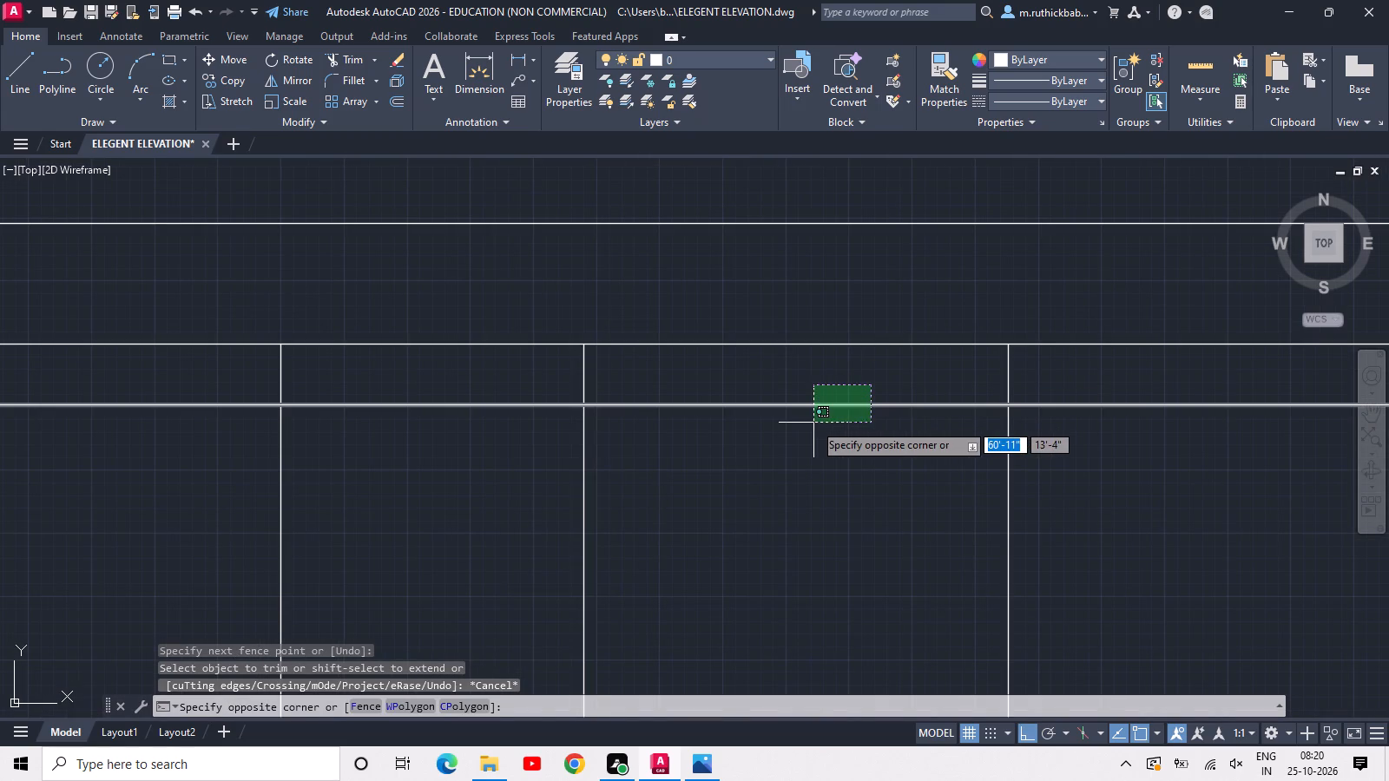
key(Escape)
middle_drag(596, 416, 1363, 409)
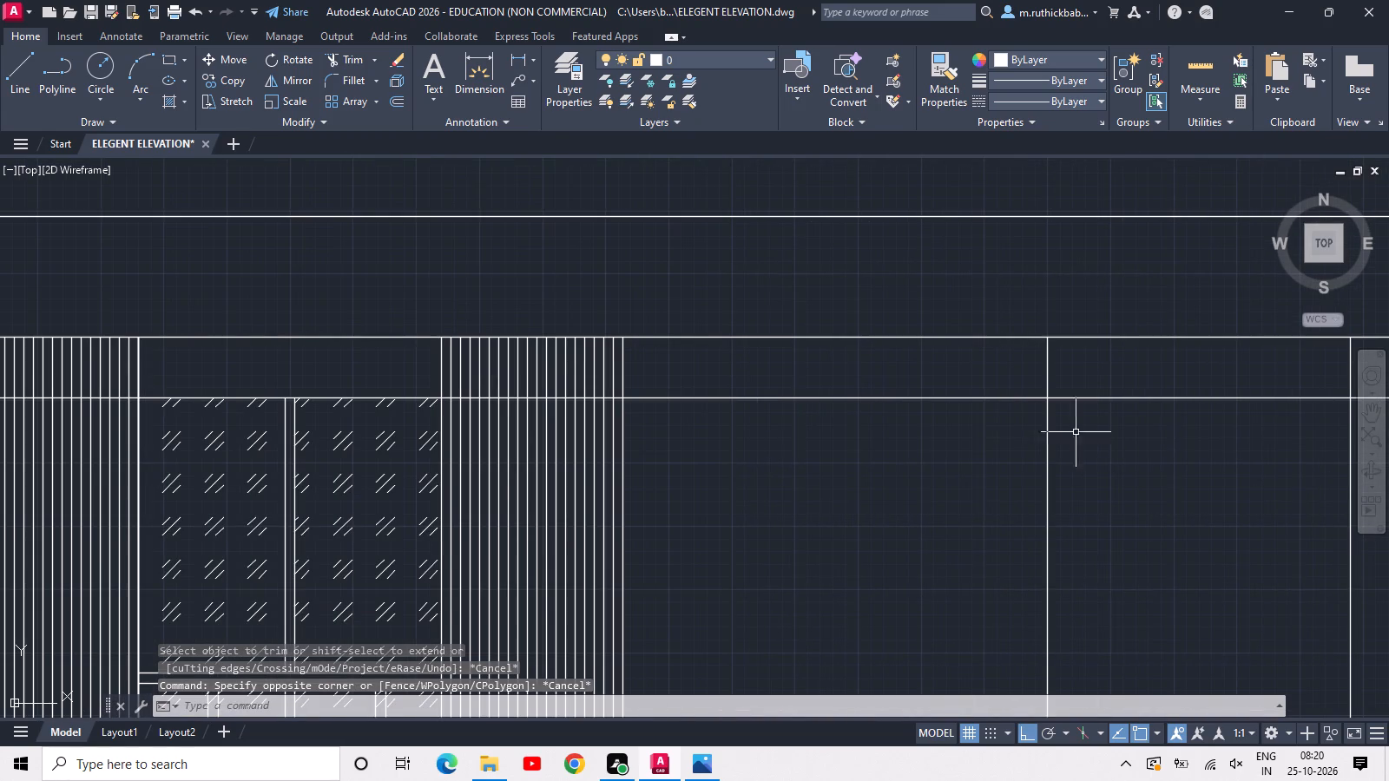
middle_drag(795, 417, 1135, 442)
scroll(838, 417, up, 2)
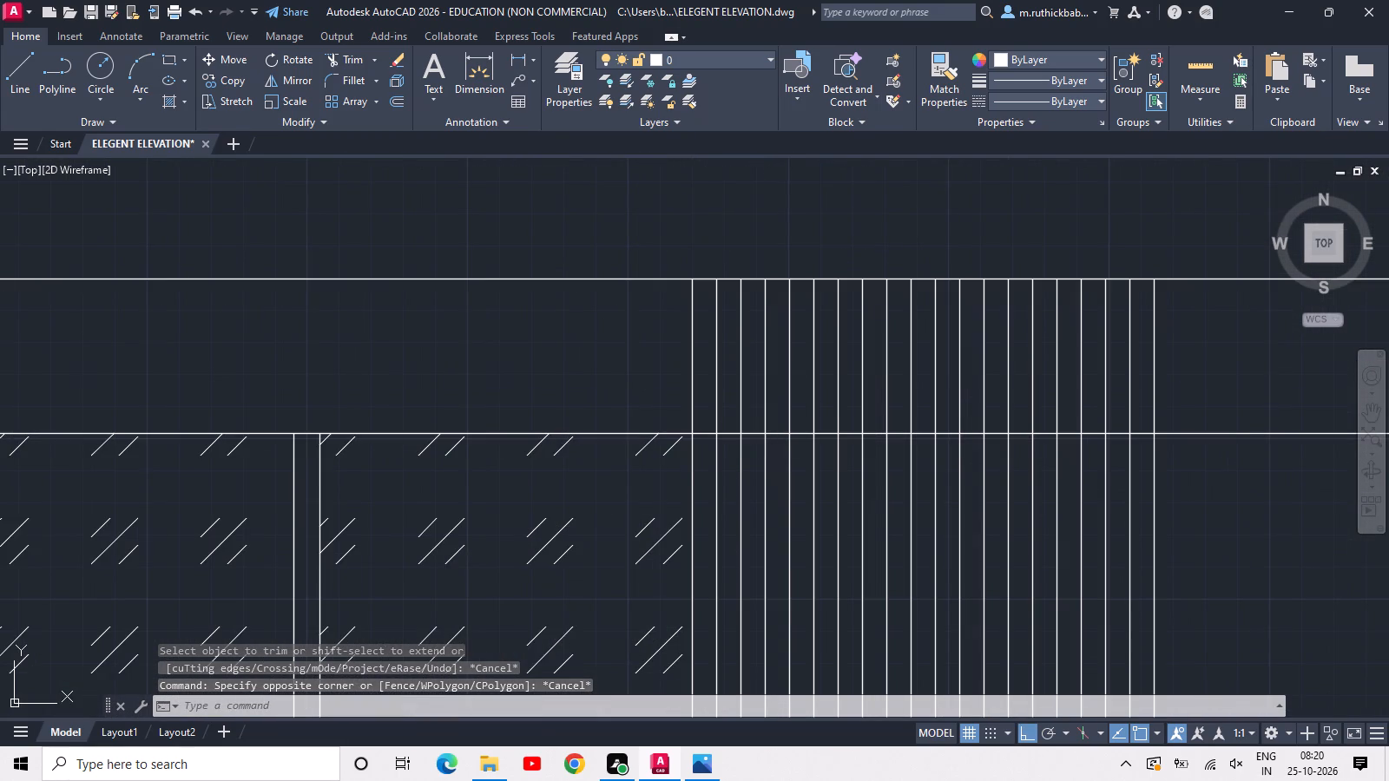
key(t)
key(r)
key(space)
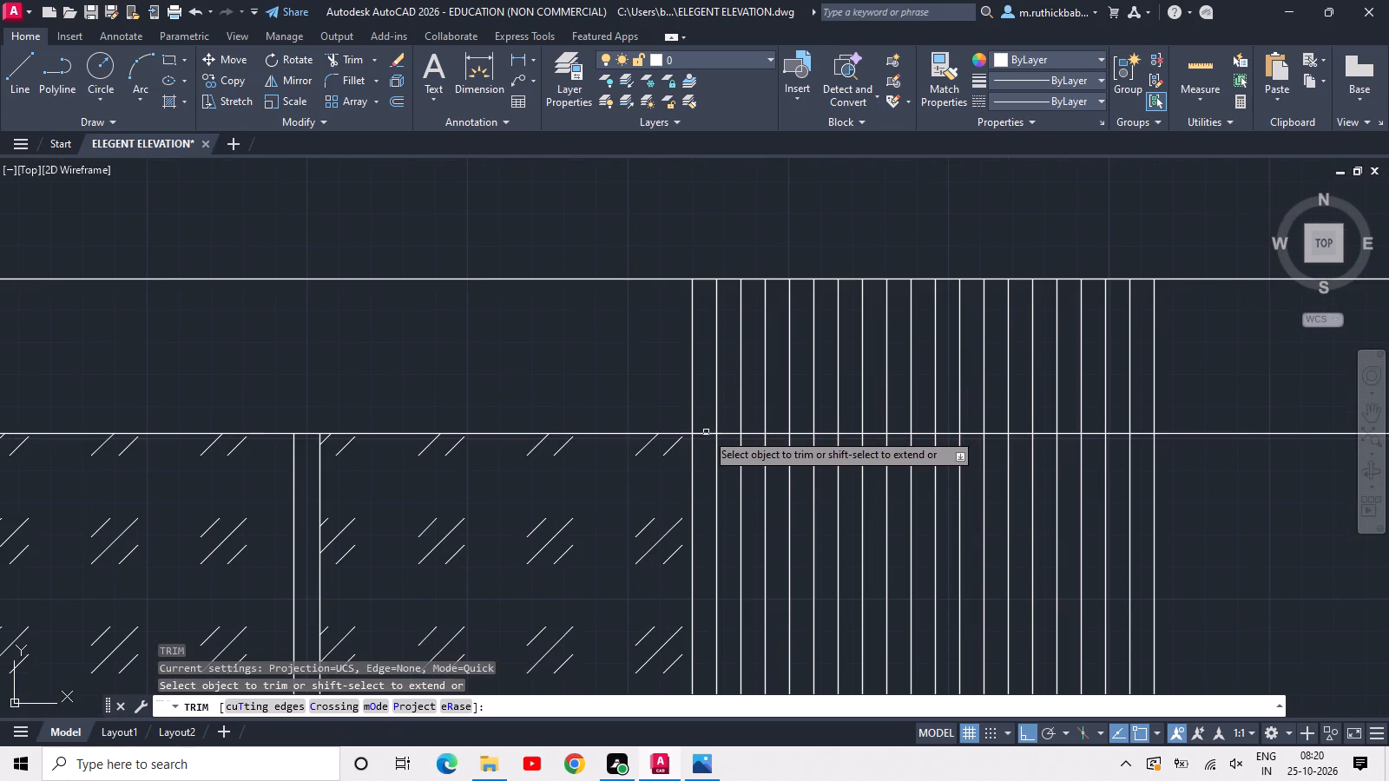
click(706, 433)
scroll(486, 396, down, 3)
scroll(326, 403, up, 2)
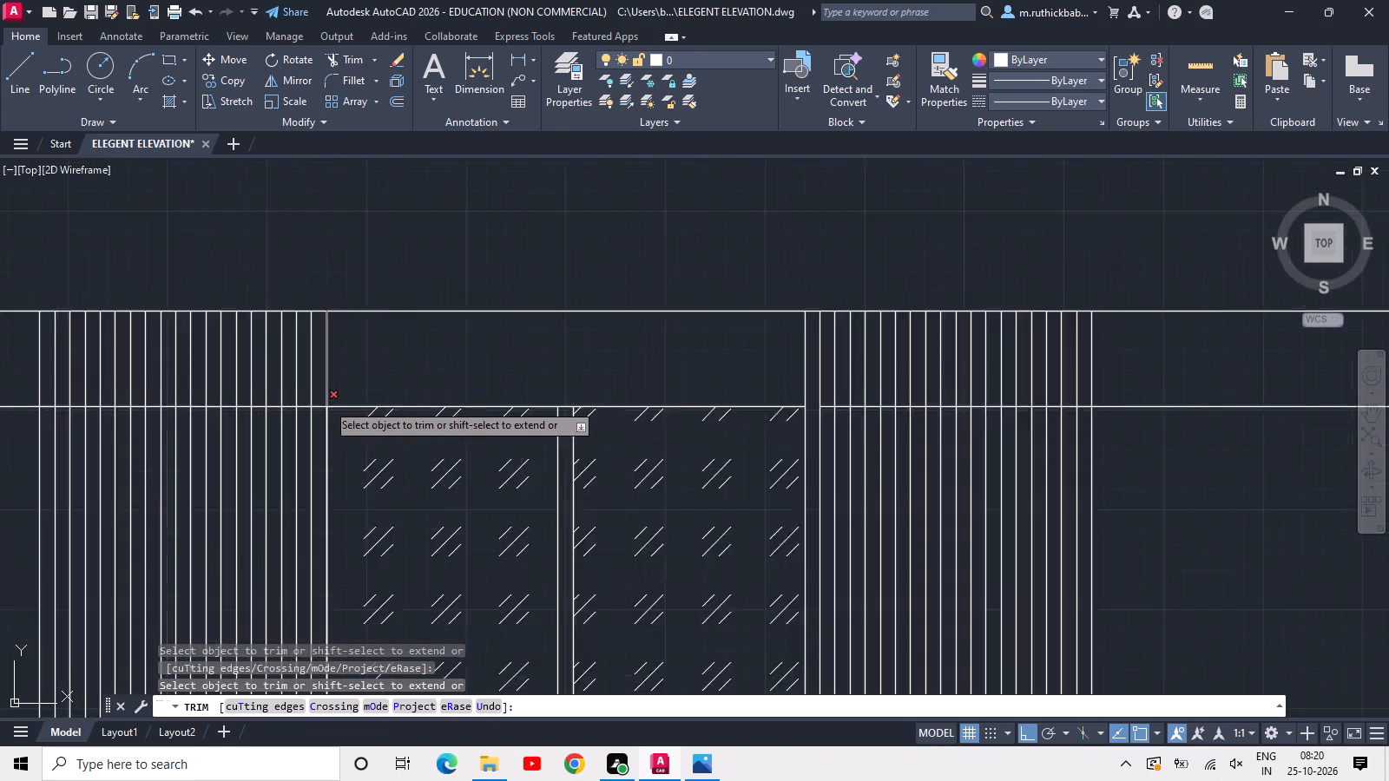
scroll(326, 403, up, 3)
click(296, 419)
key(Escape)
Erase the detached part of the 7' line running from the elevation's left edge through the left striped bay.
scroll(297, 413, down, 4)
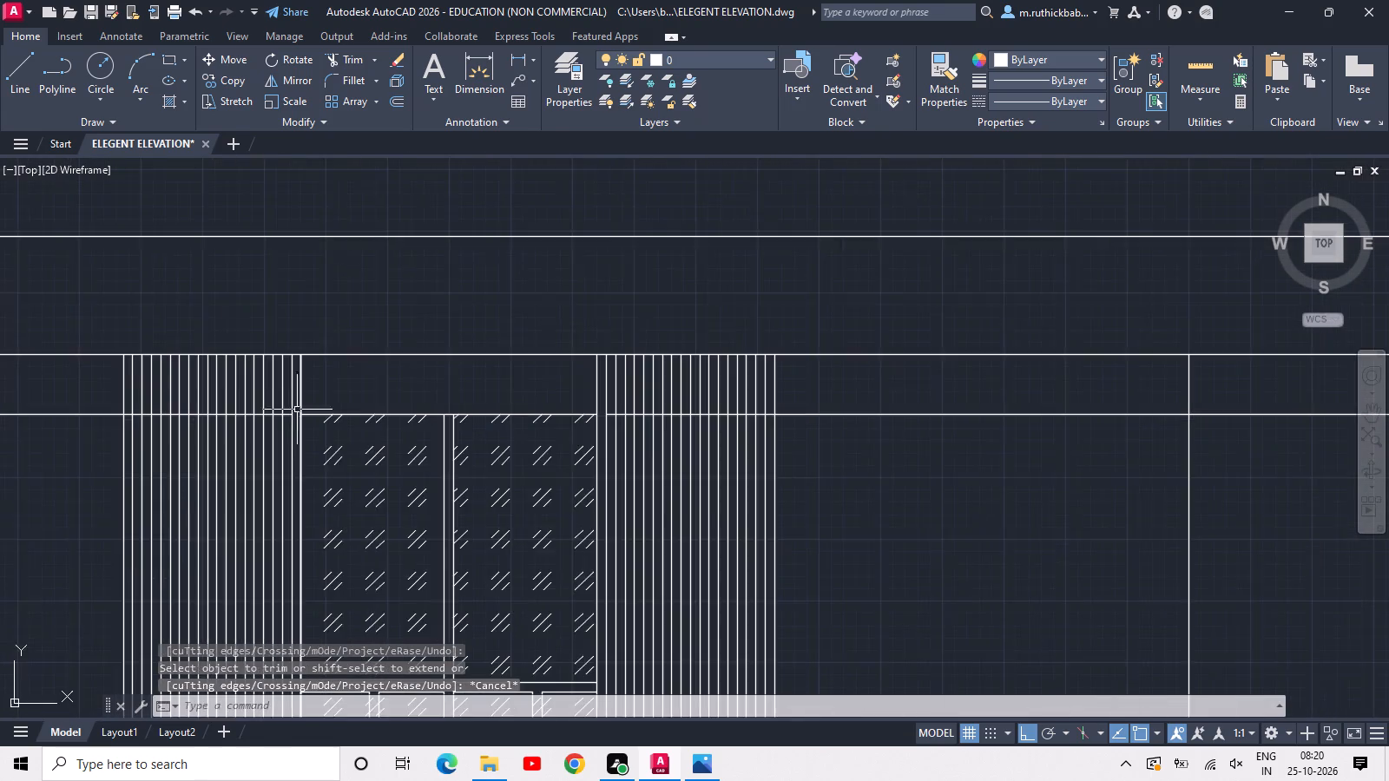
scroll(205, 404, down, 2)
click(117, 399)
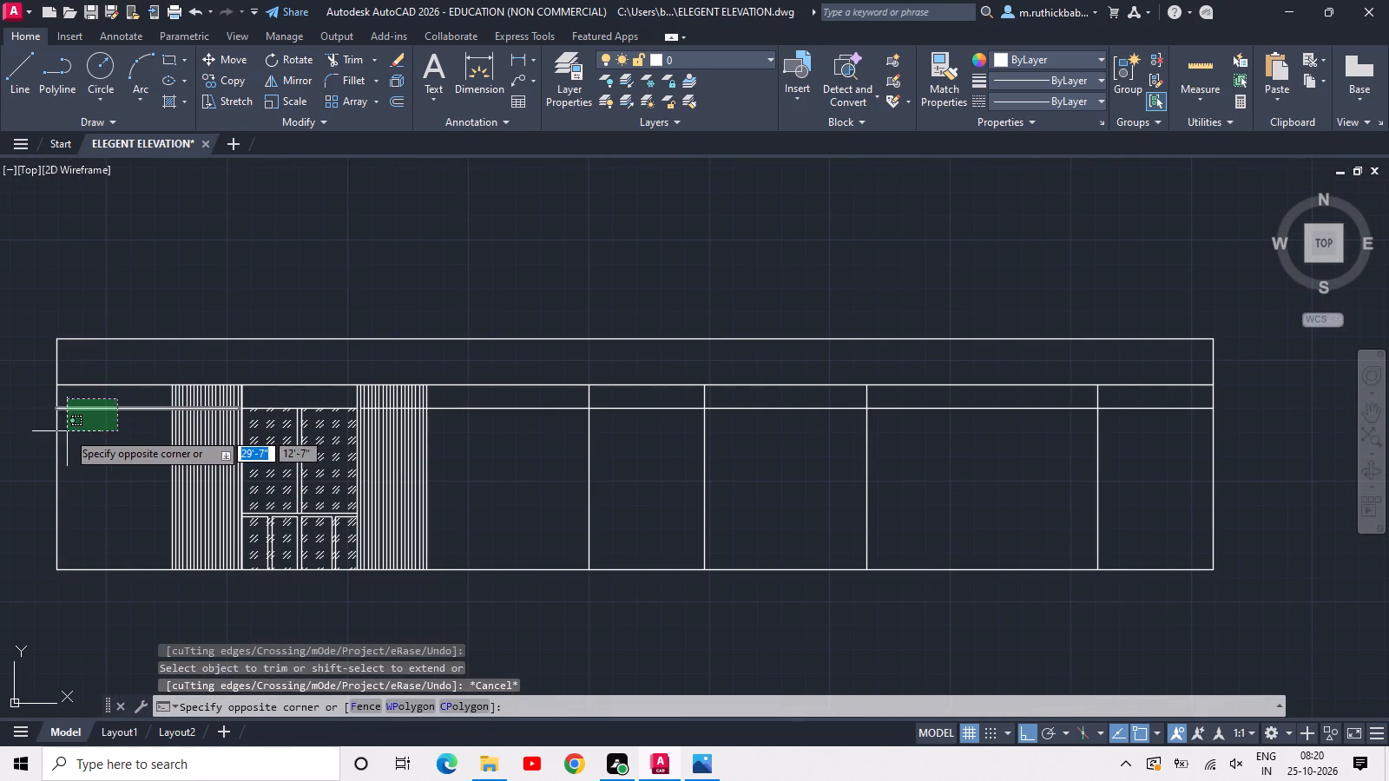
click(67, 431)
key(Delete)
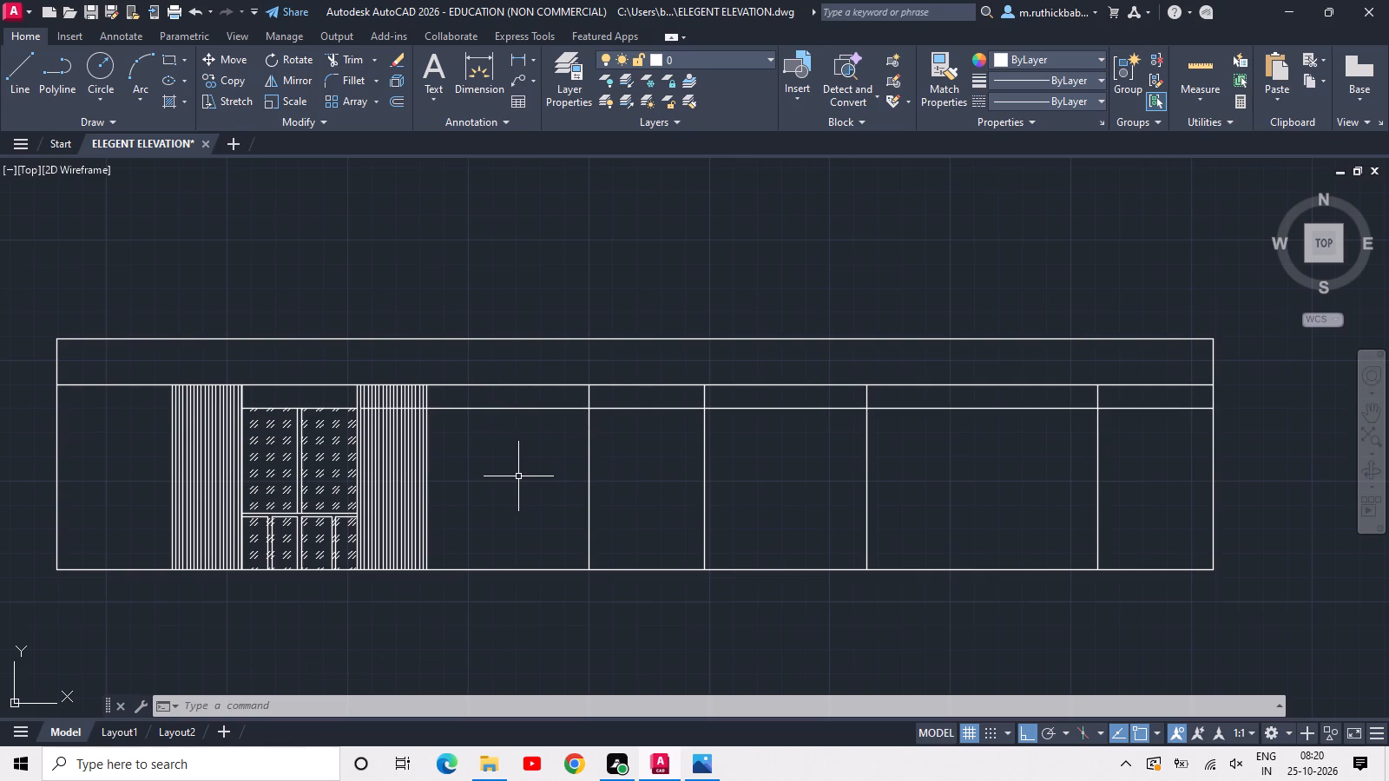
Copy the door's glass hatch and all its frame lines 10' to the right, against the next bay's vertical line.
scroll(304, 482, up, 1)
middle_drag(304, 482, 561, 473)
scroll(544, 460, up, 1)
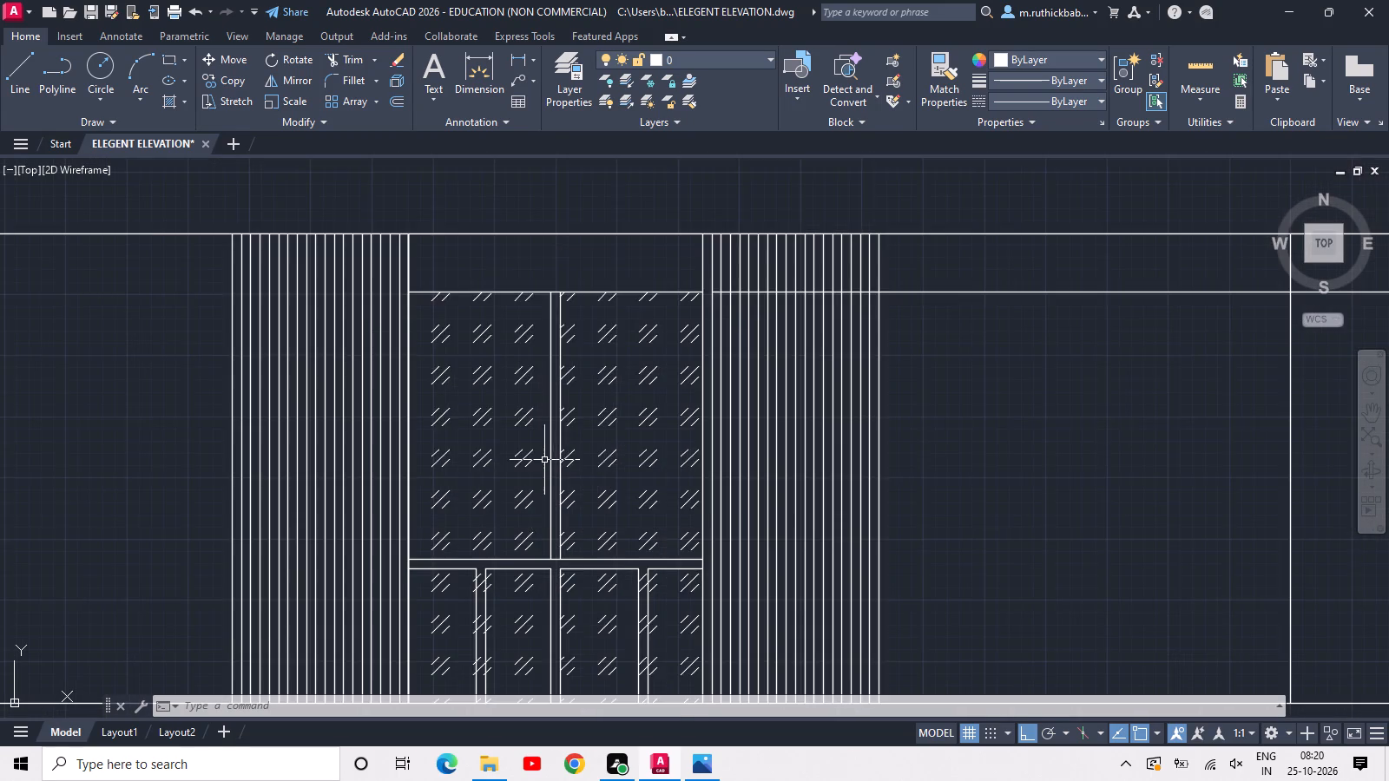
scroll(544, 460, down, 1)
click(583, 410)
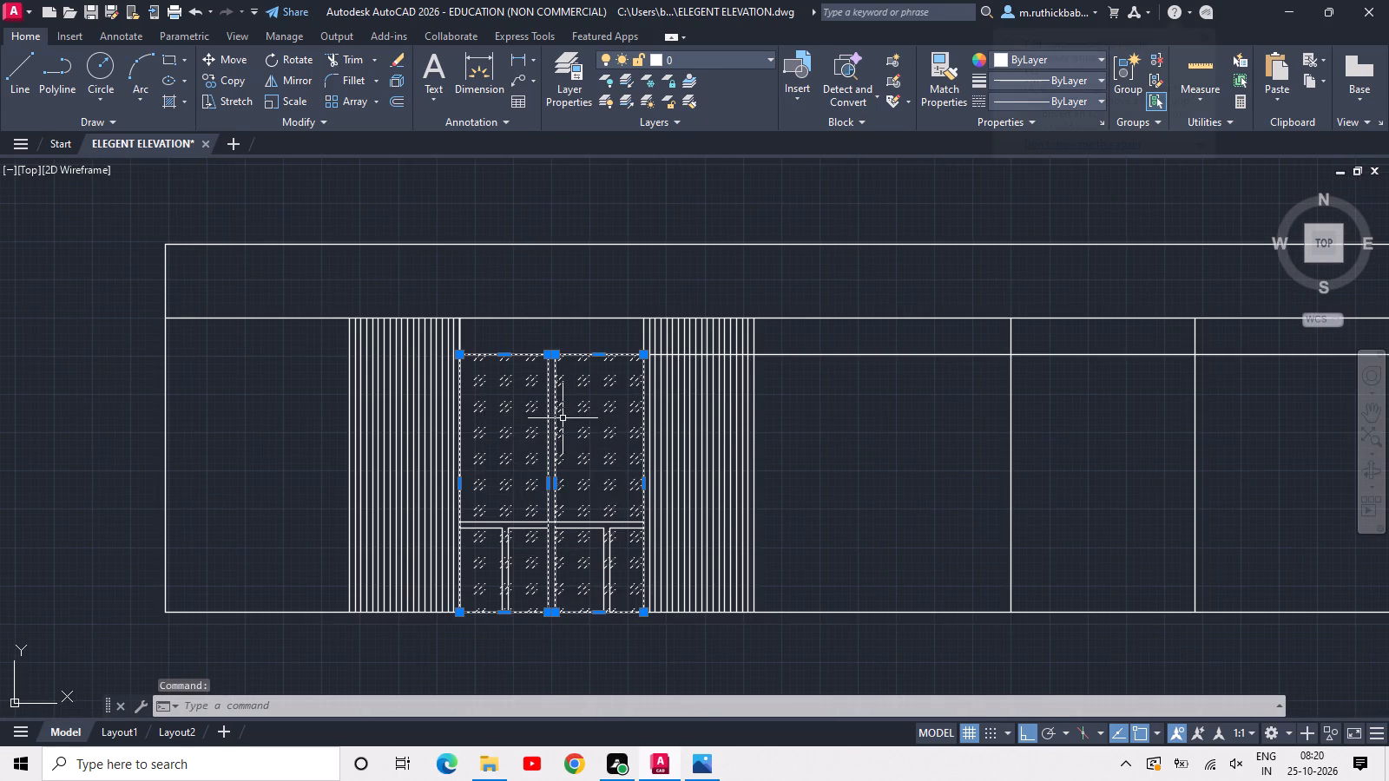
click(621, 560)
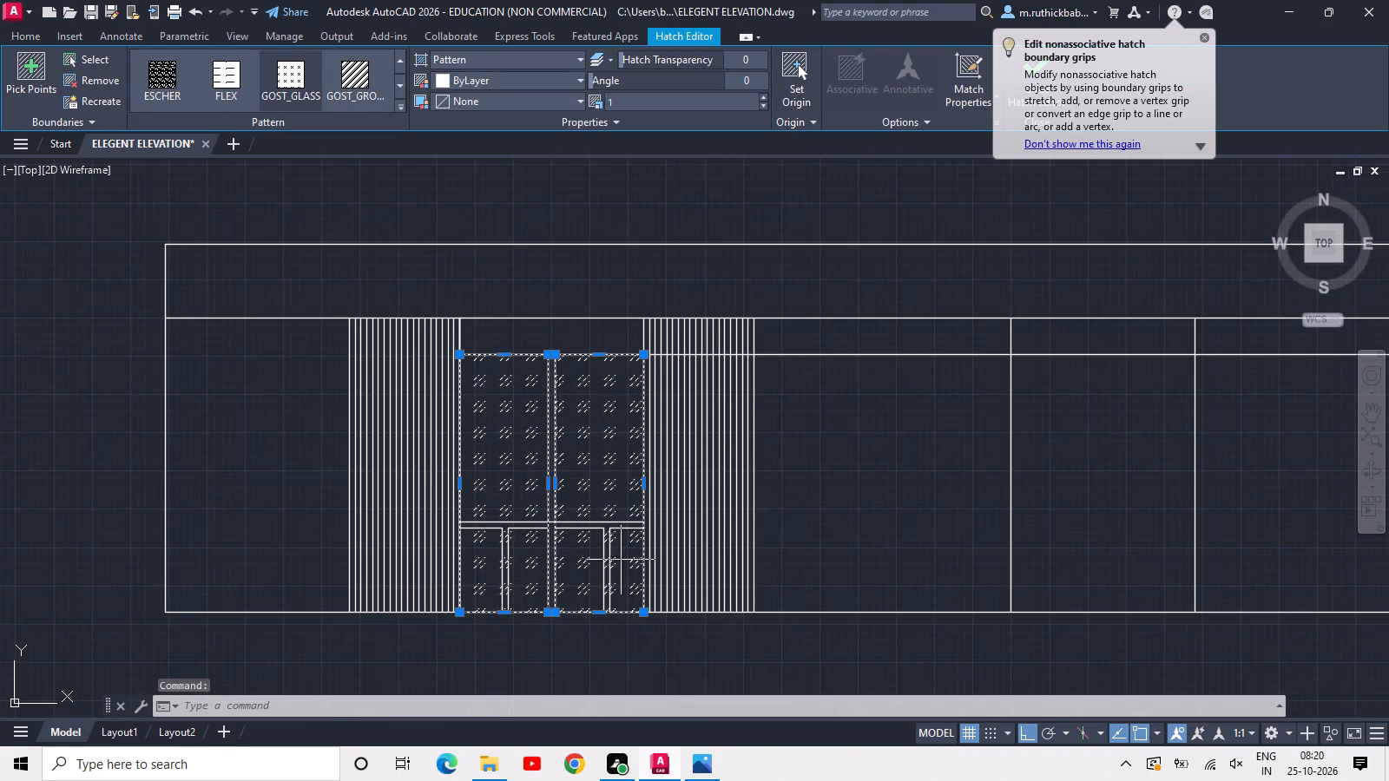
click(483, 405)
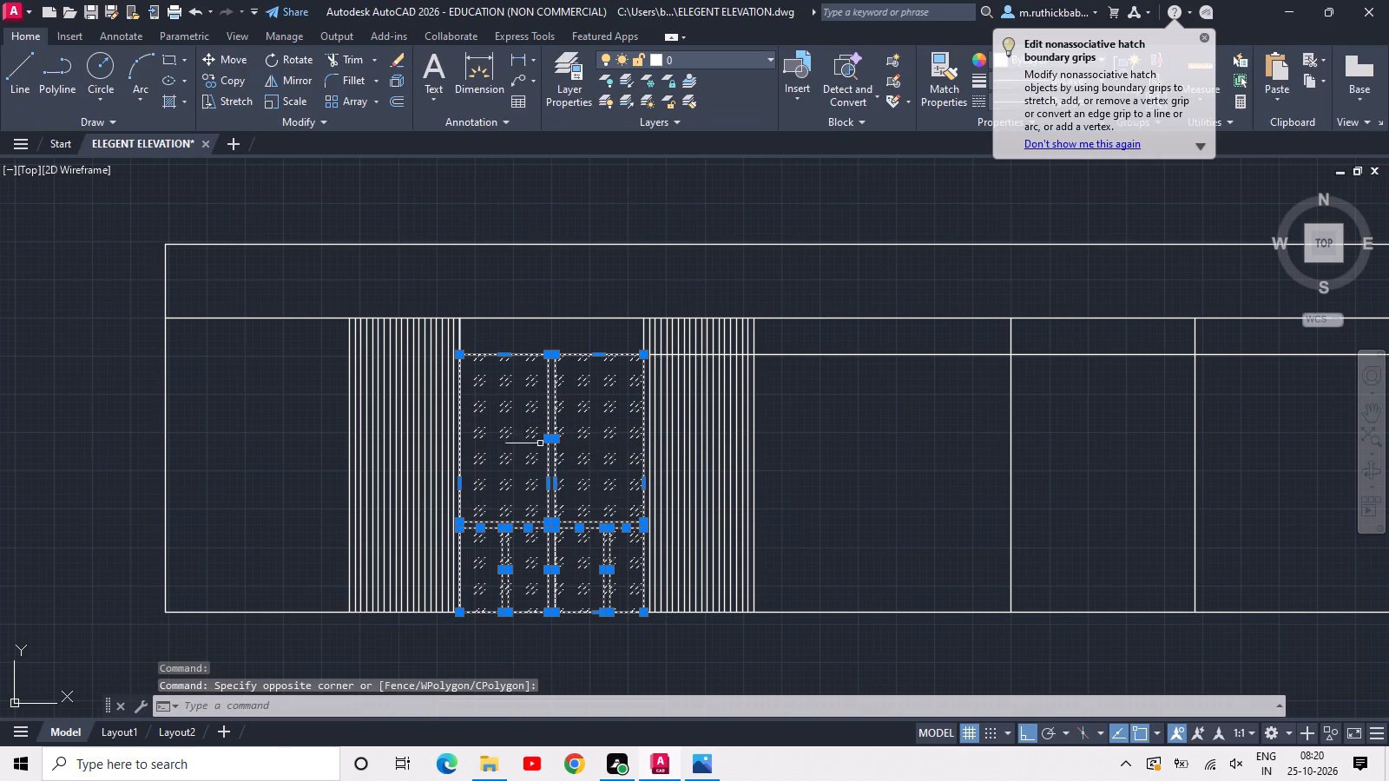
text(CO)
key(space)
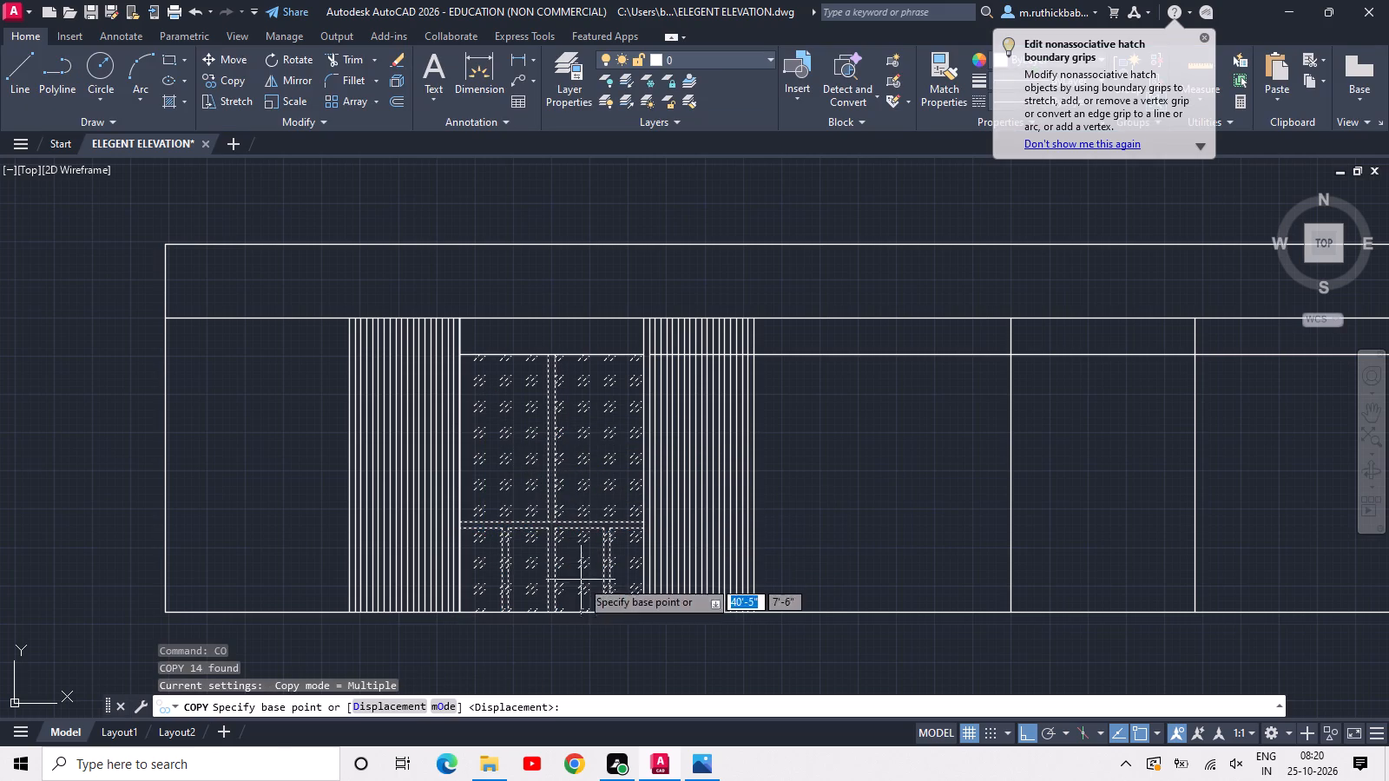
click(640, 611)
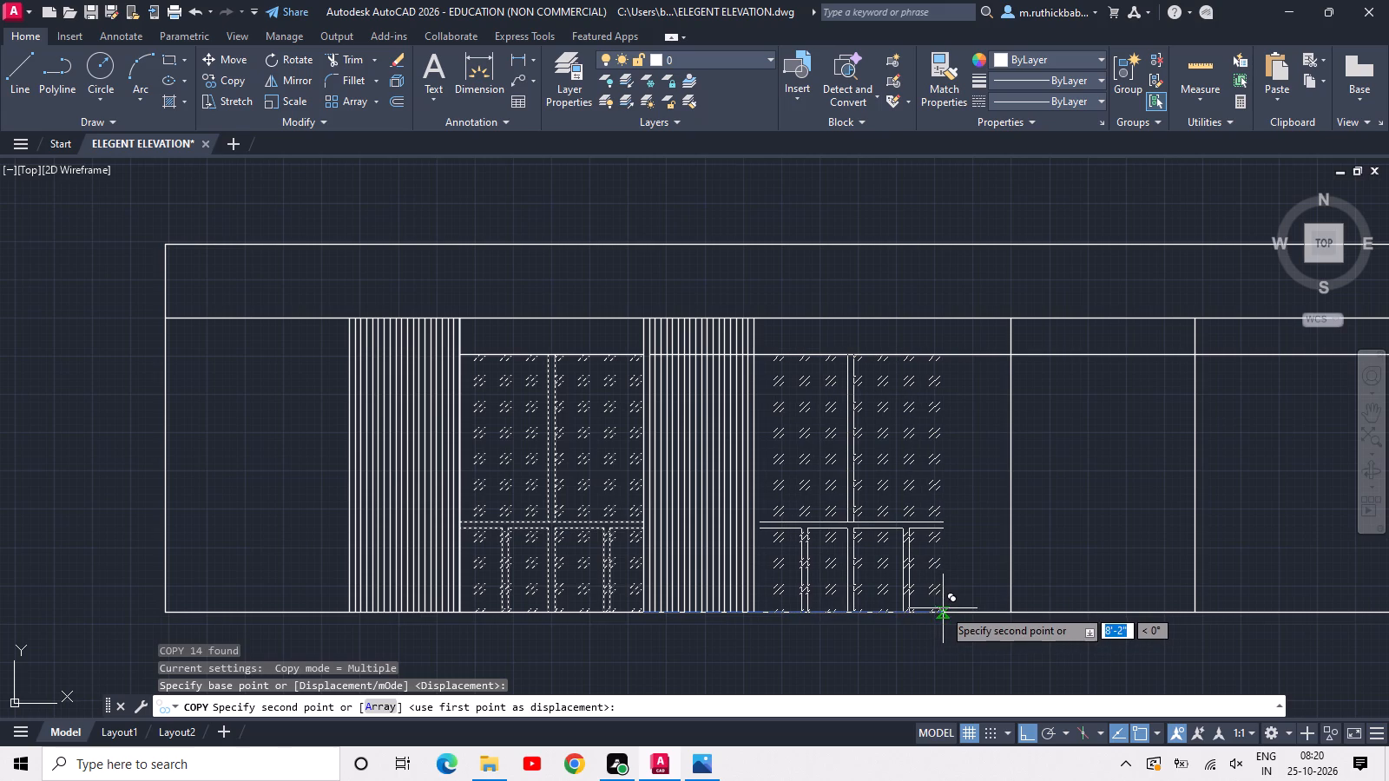
click(1014, 613)
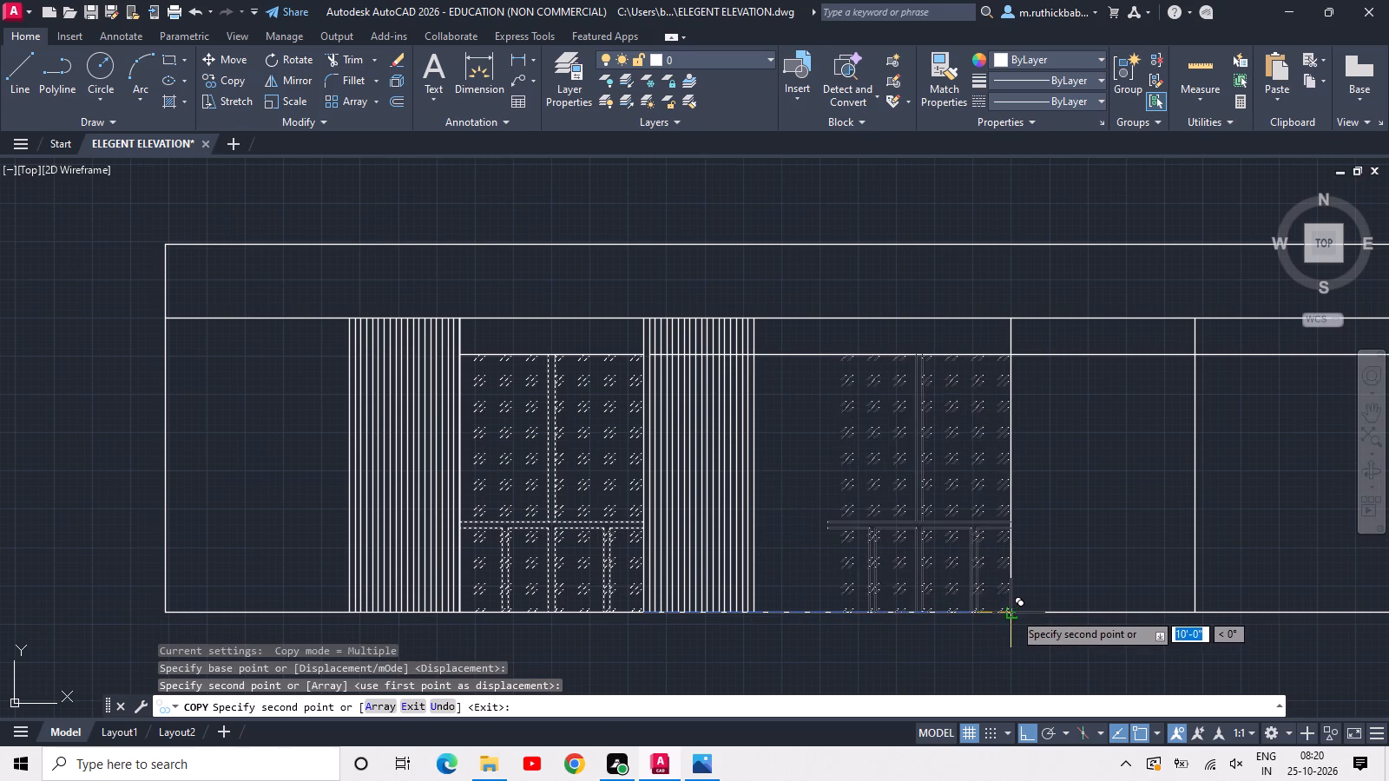
key(Tab)
text(````)
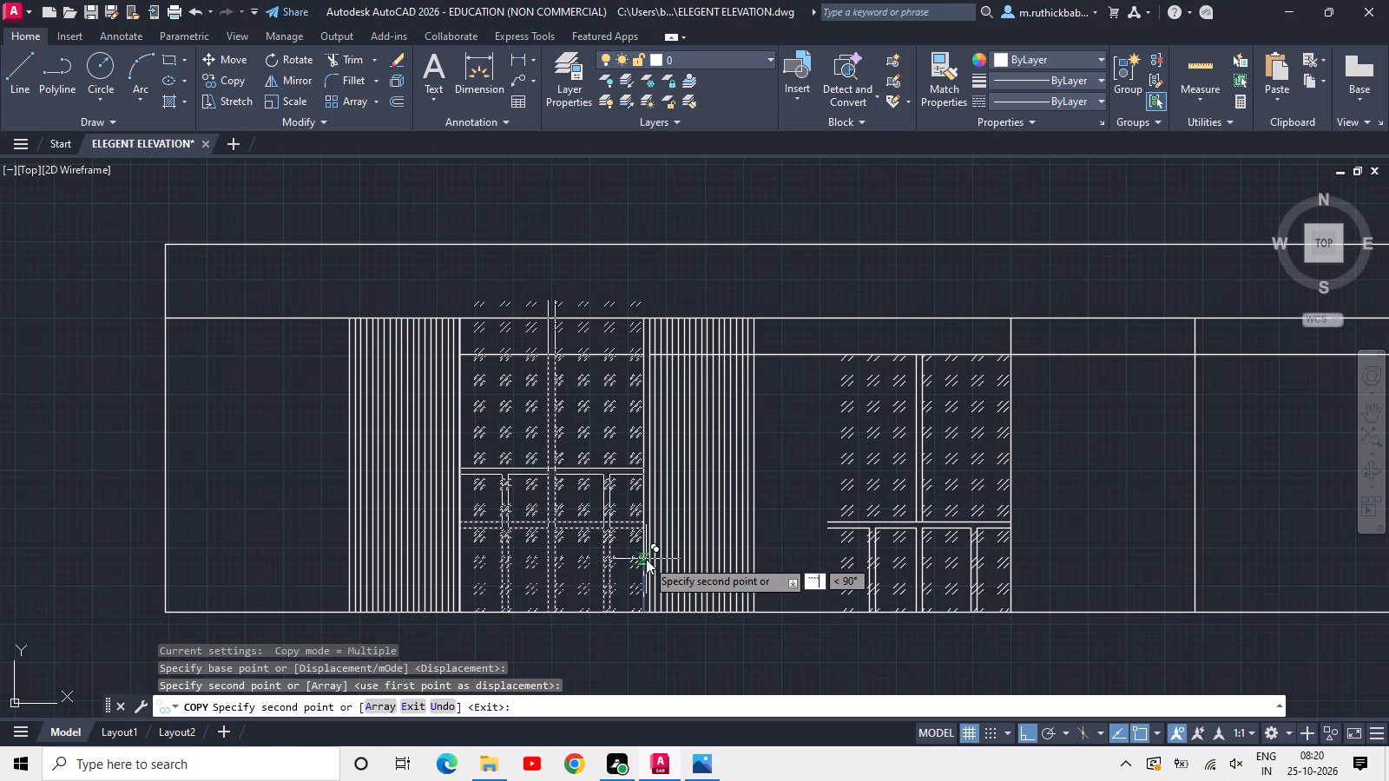
key(Escape)
key(Escape)
key(Escape)
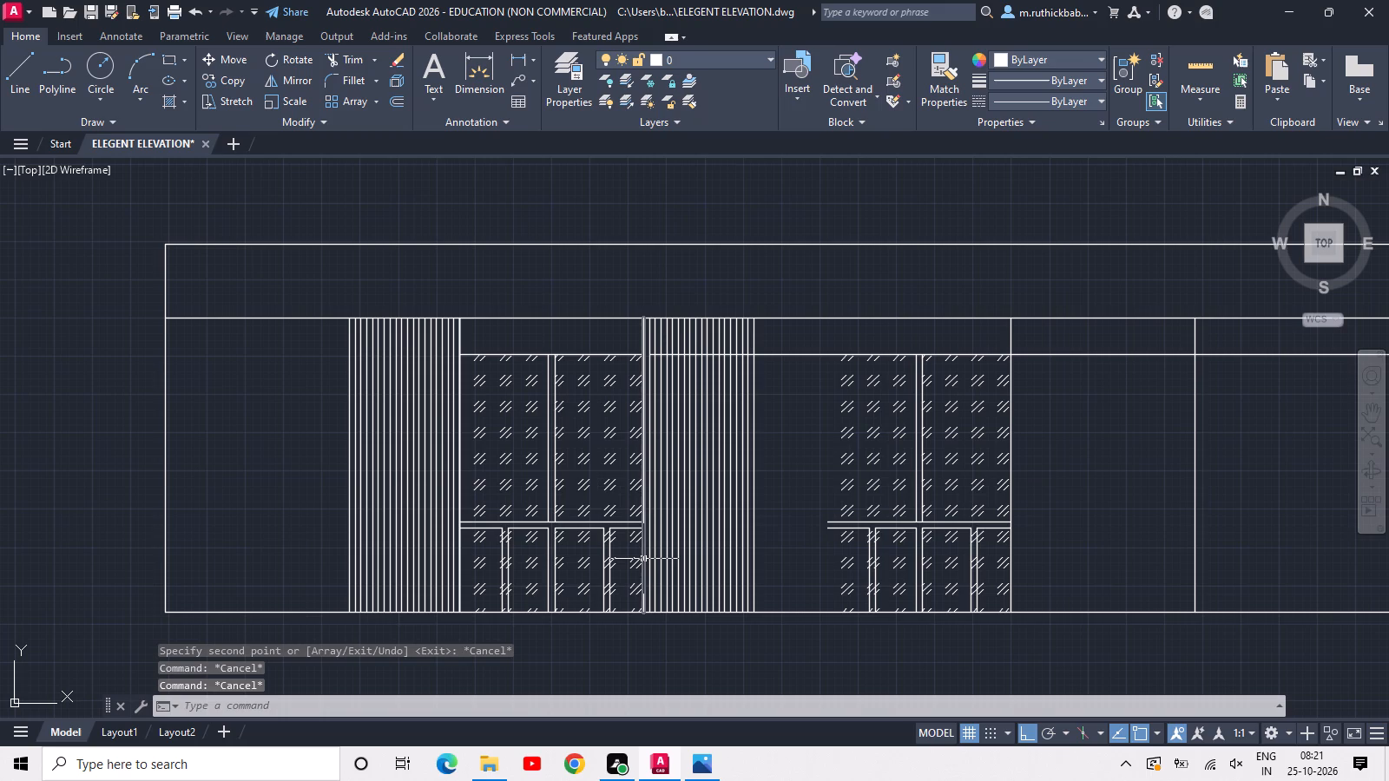
Erase the original door's glass hatch and frame lines between the two striped bays.
click(616, 463)
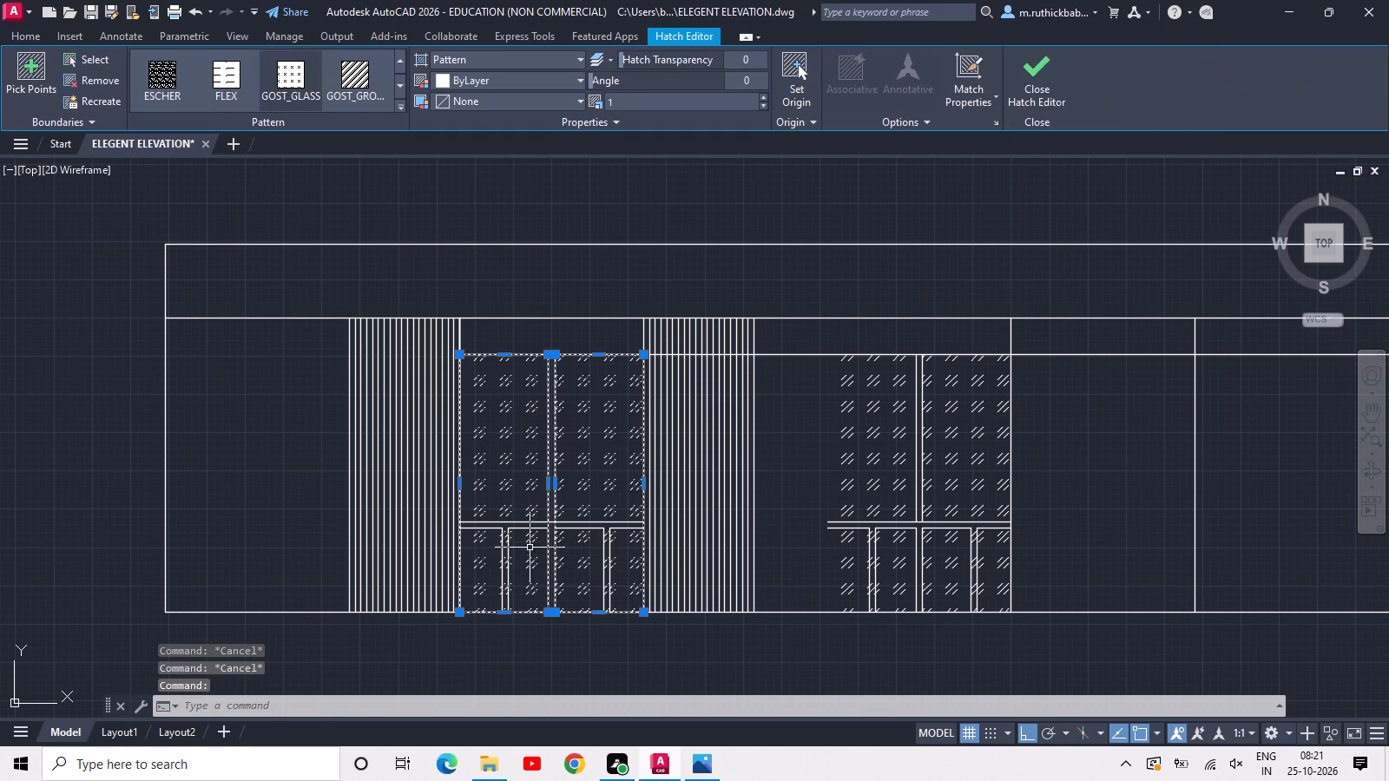
click(609, 561)
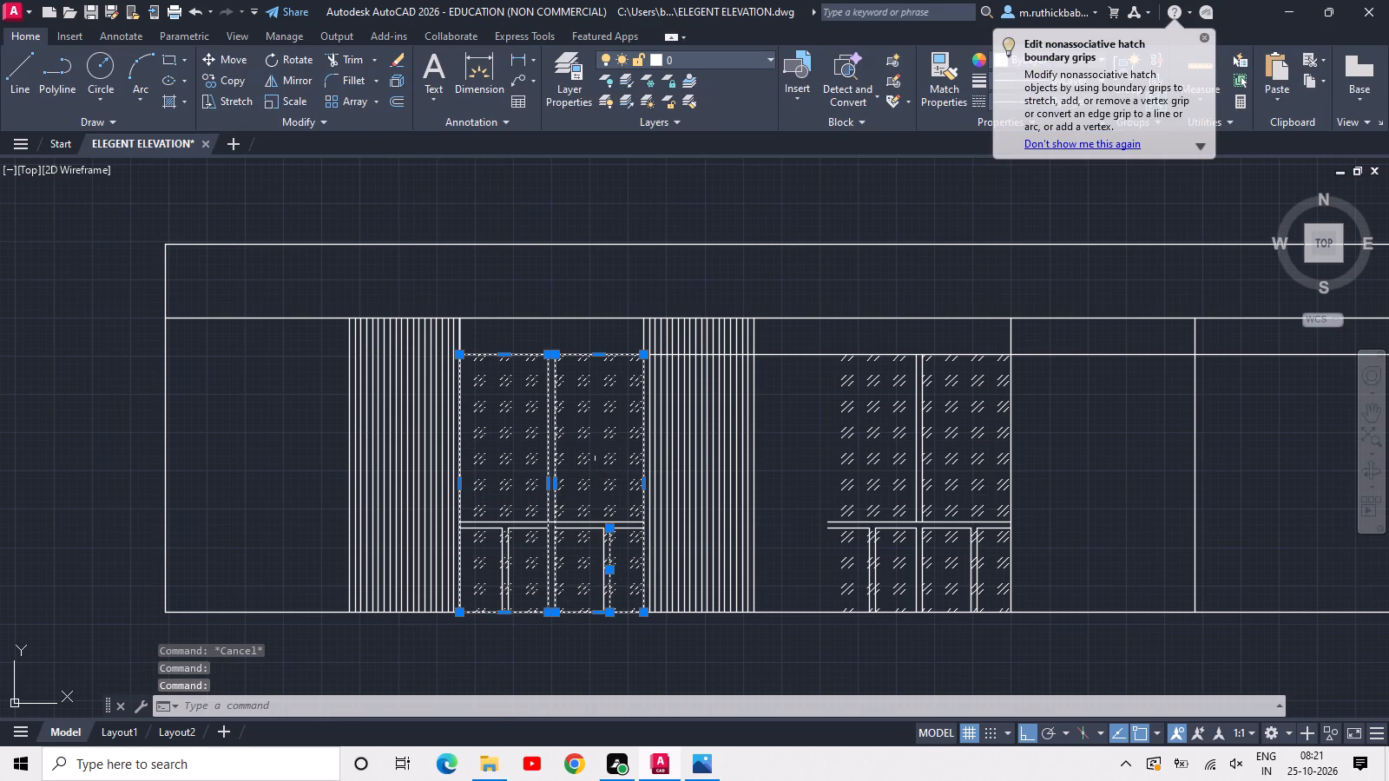
click(619, 418)
click(490, 588)
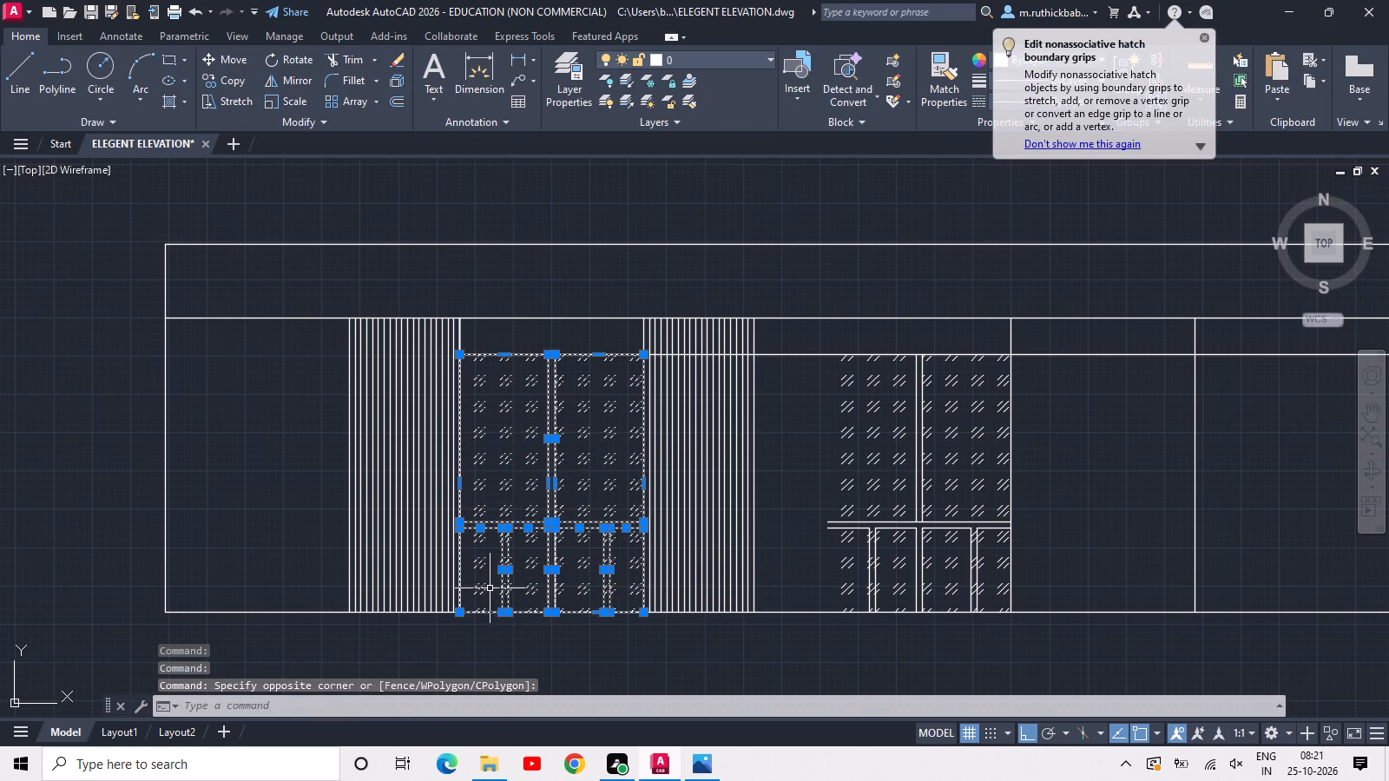
key(Delete)
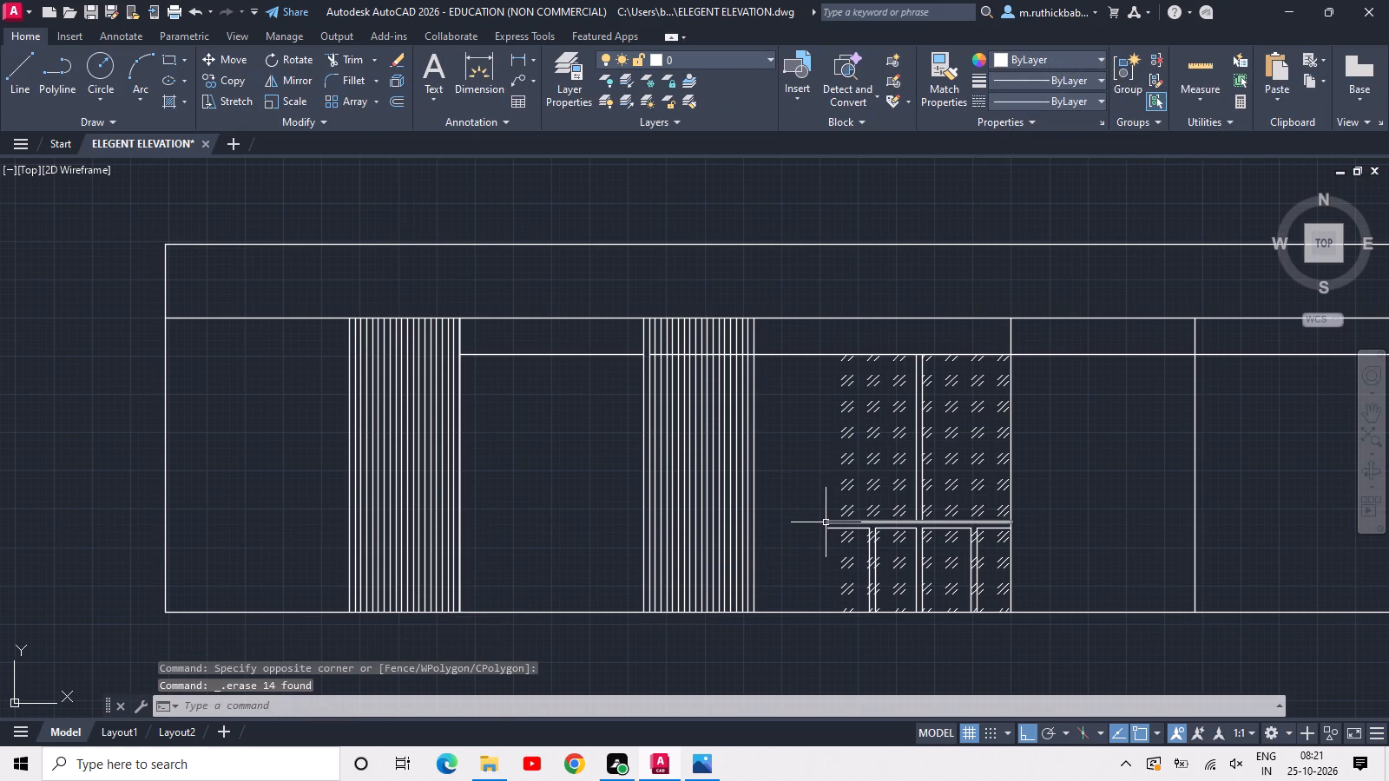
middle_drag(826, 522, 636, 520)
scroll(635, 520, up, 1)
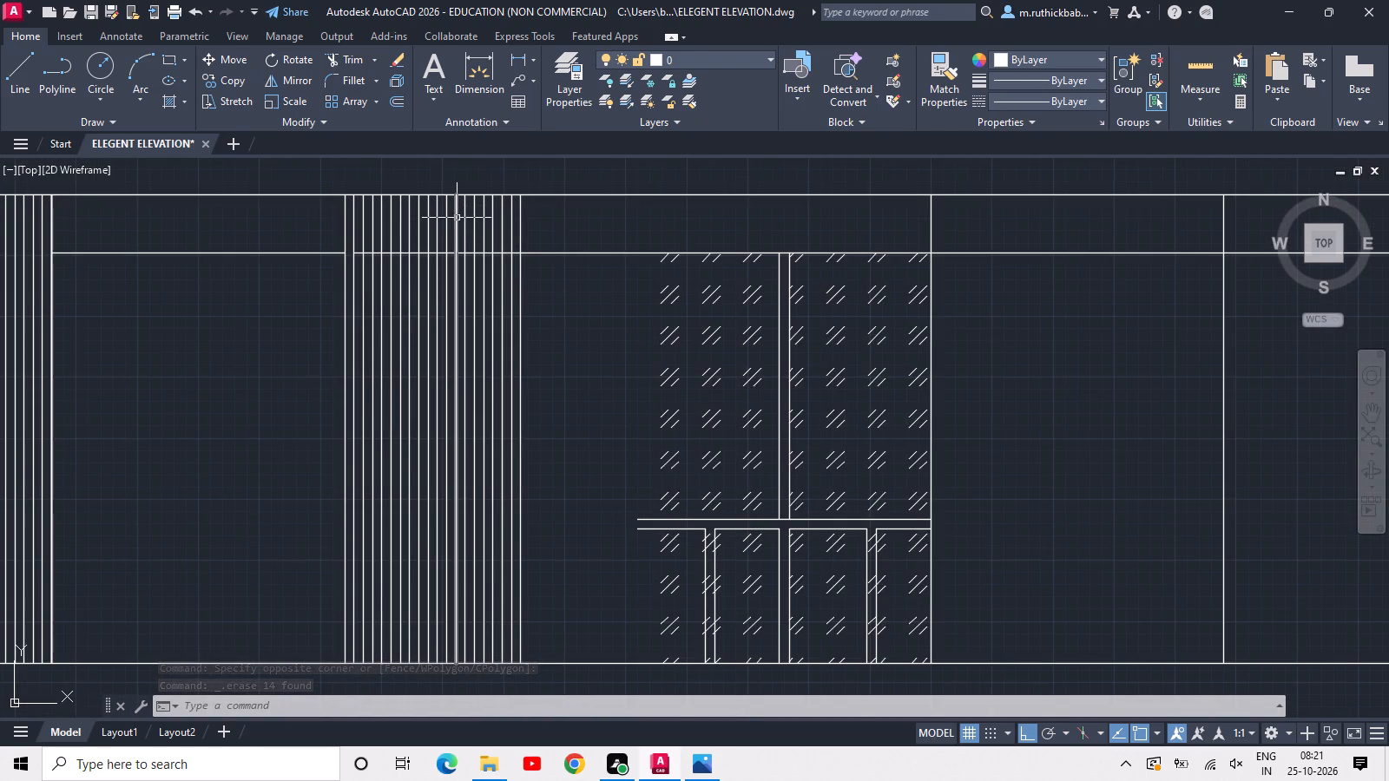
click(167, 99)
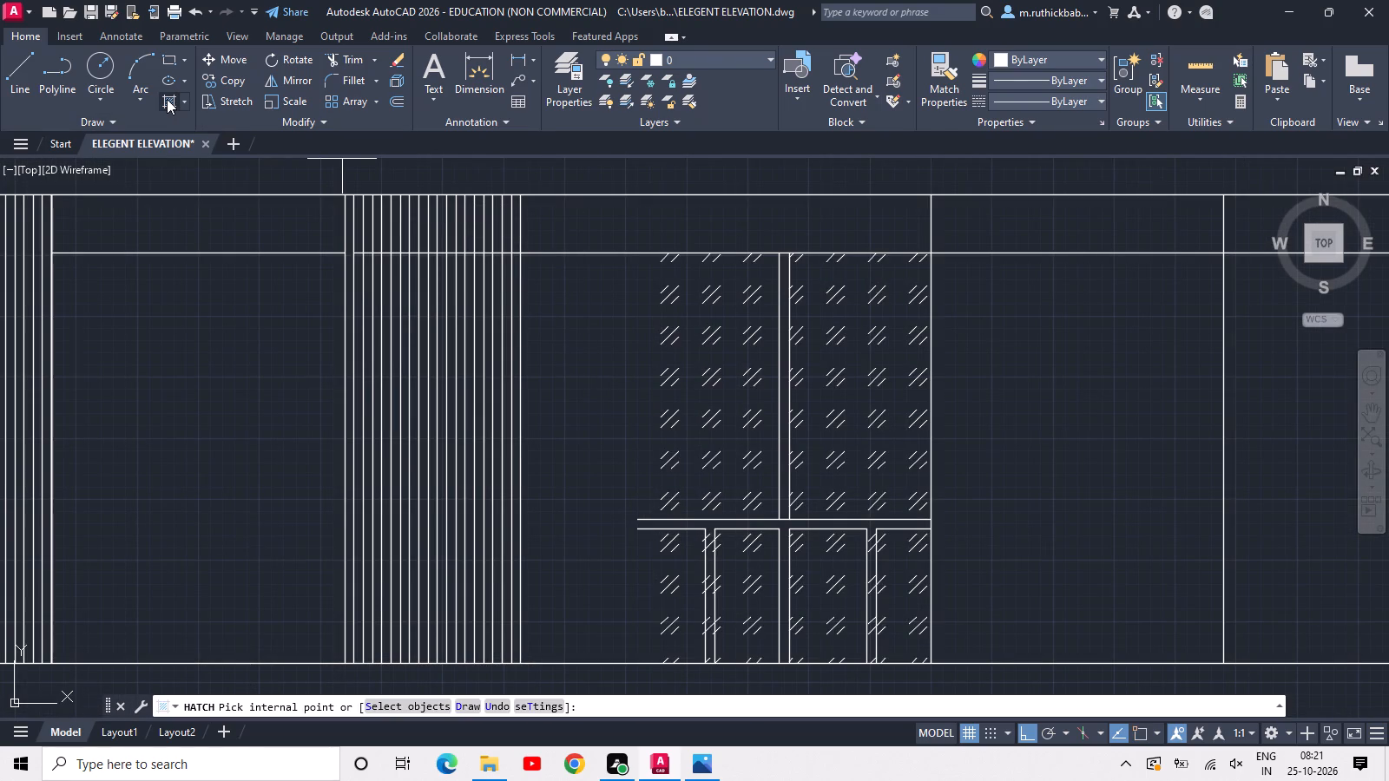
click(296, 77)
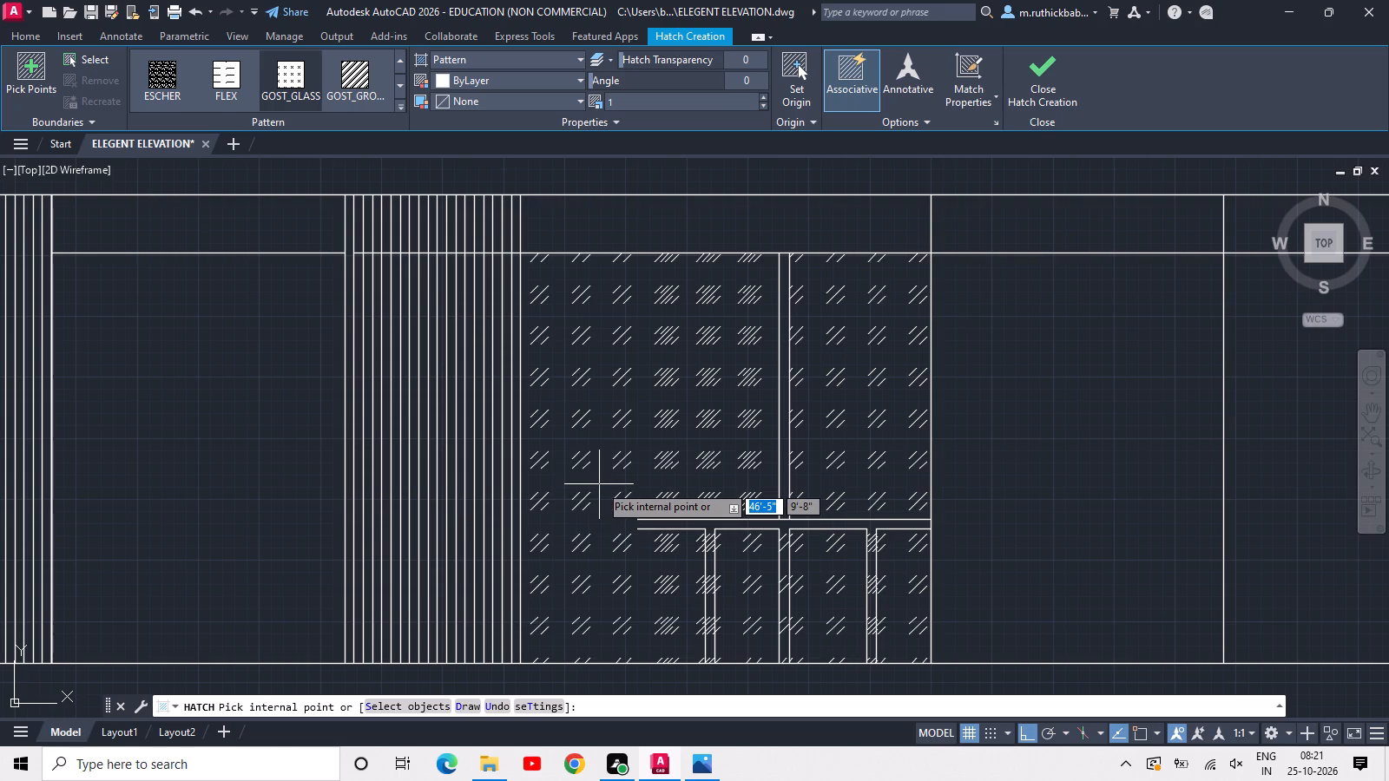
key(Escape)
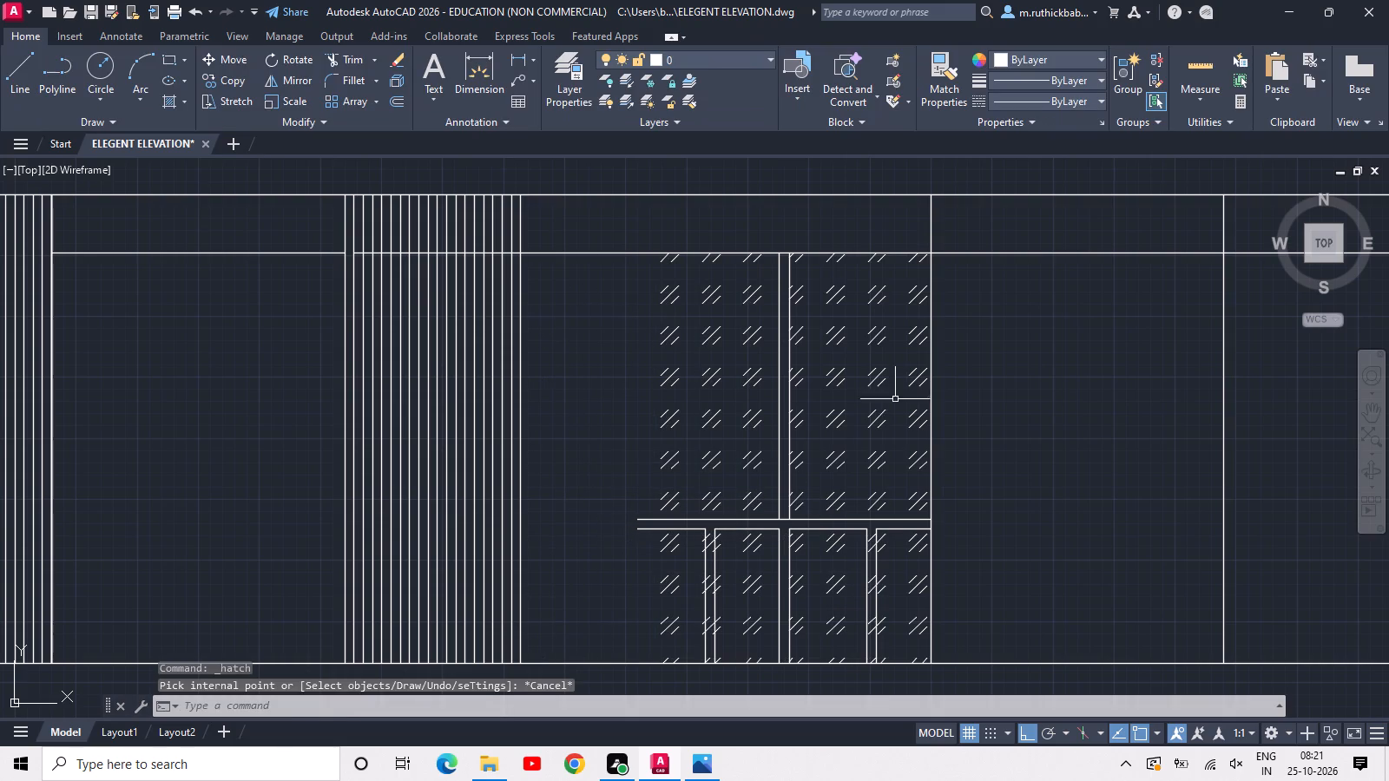
Erase the glass hatch from the copied door frame.
click(895, 395)
click(811, 472)
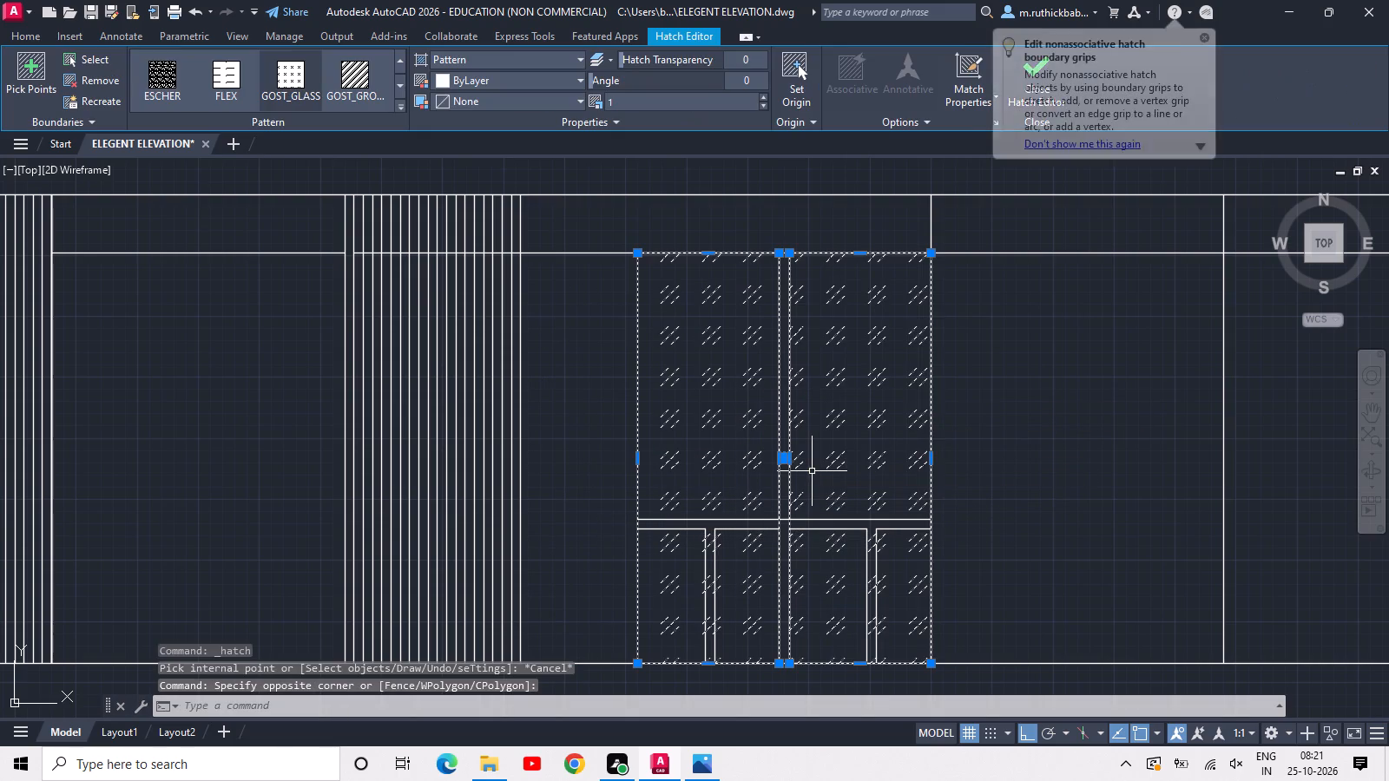
key(Delete)
Copy the upper mullion's line pair to the midpoint between the striped bay's edge and the next bay line.
middle_drag(724, 528, 750, 486)
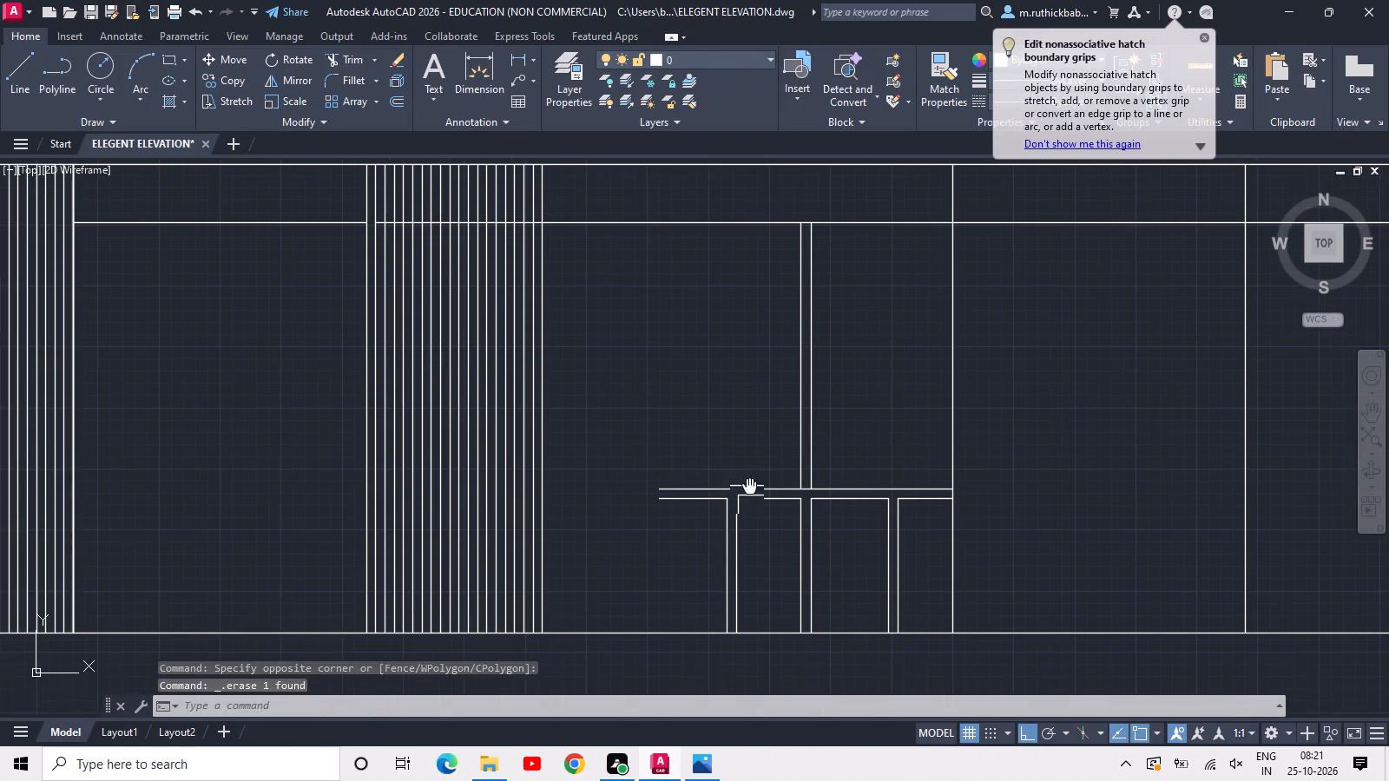
middle_drag(750, 486, 751, 483)
drag(873, 331, 821, 360)
click(726, 405)
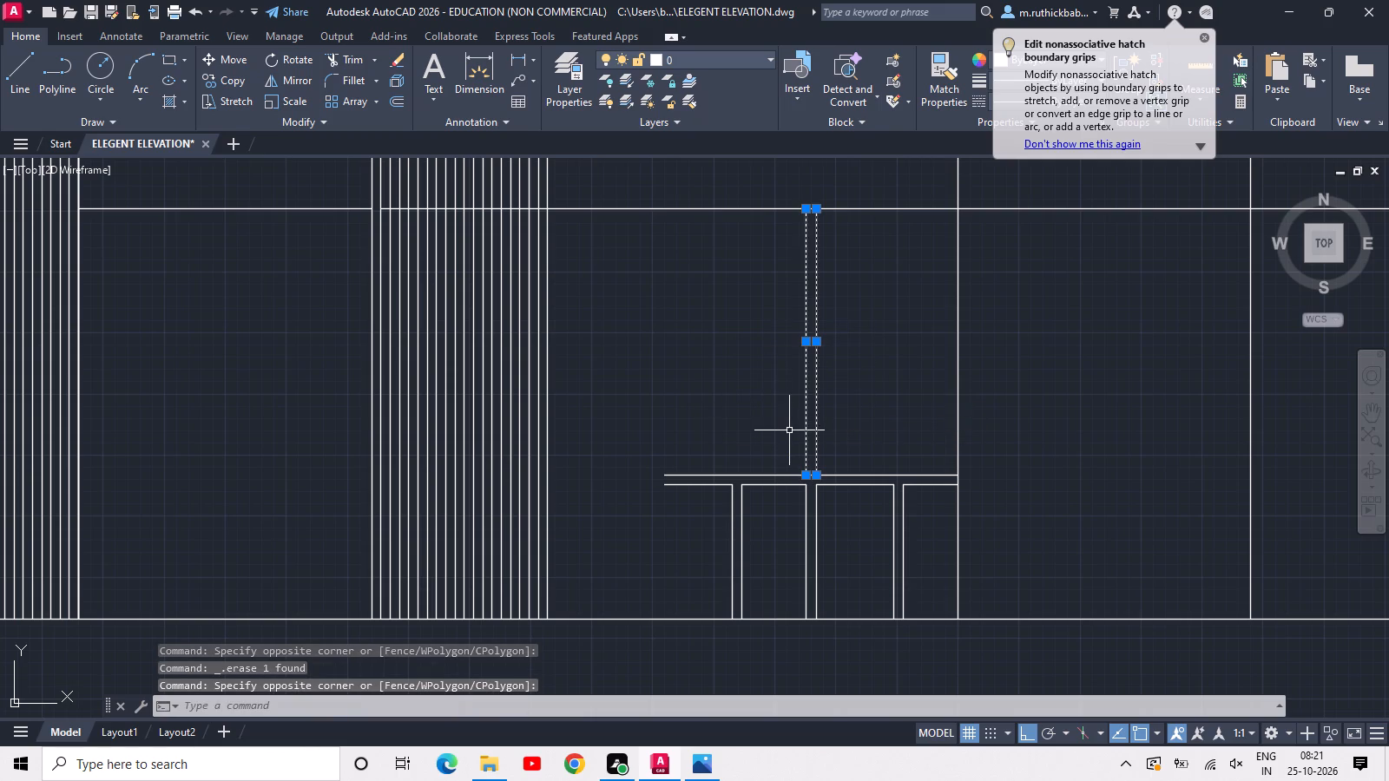
key(c)
text(O)
key(space)
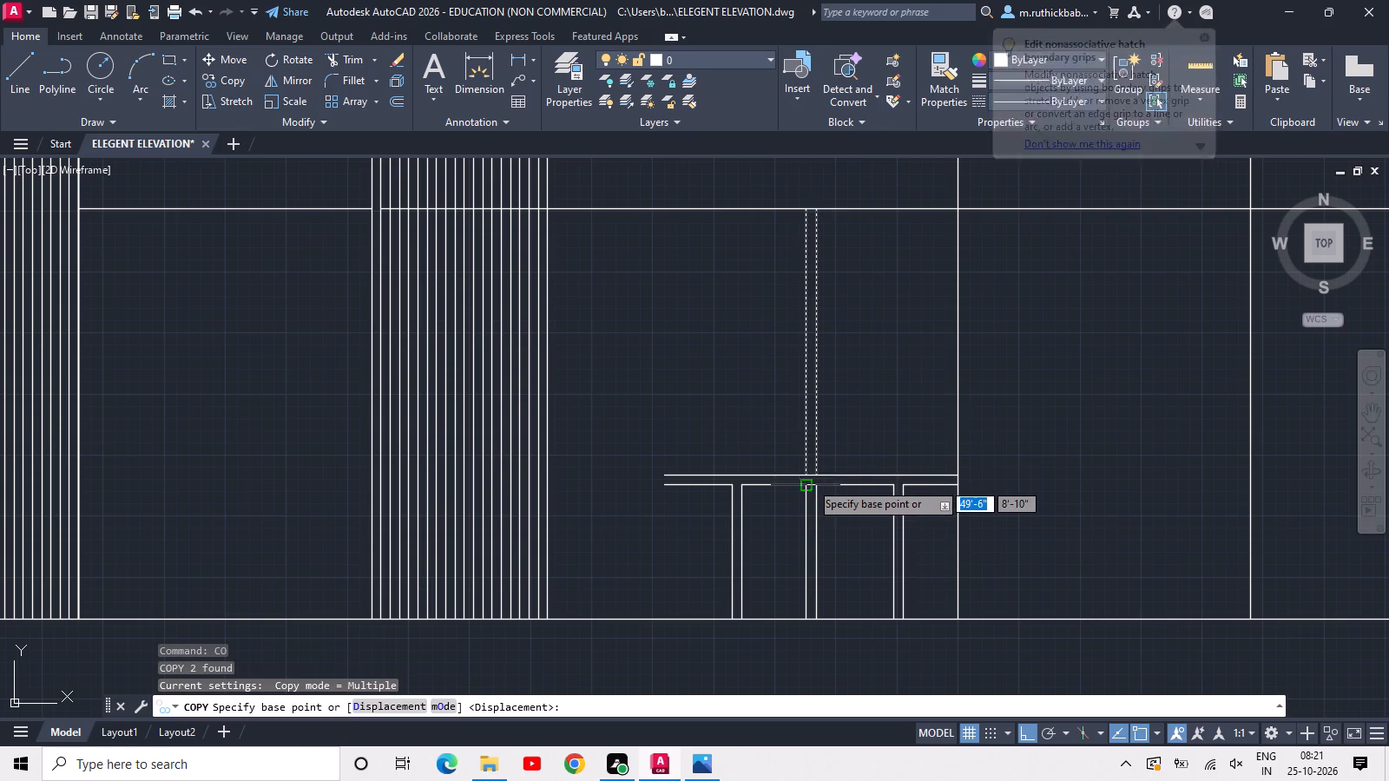
click(811, 478)
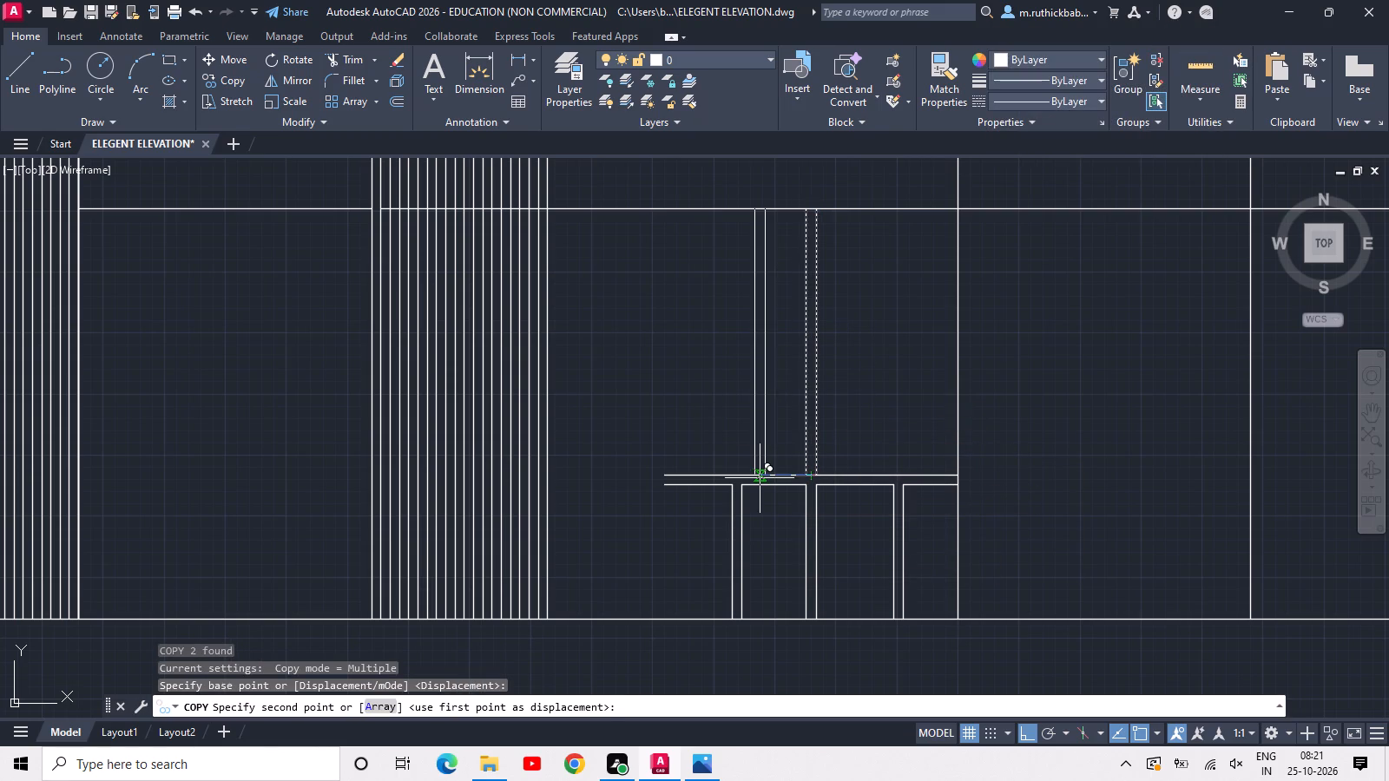
text(M2)
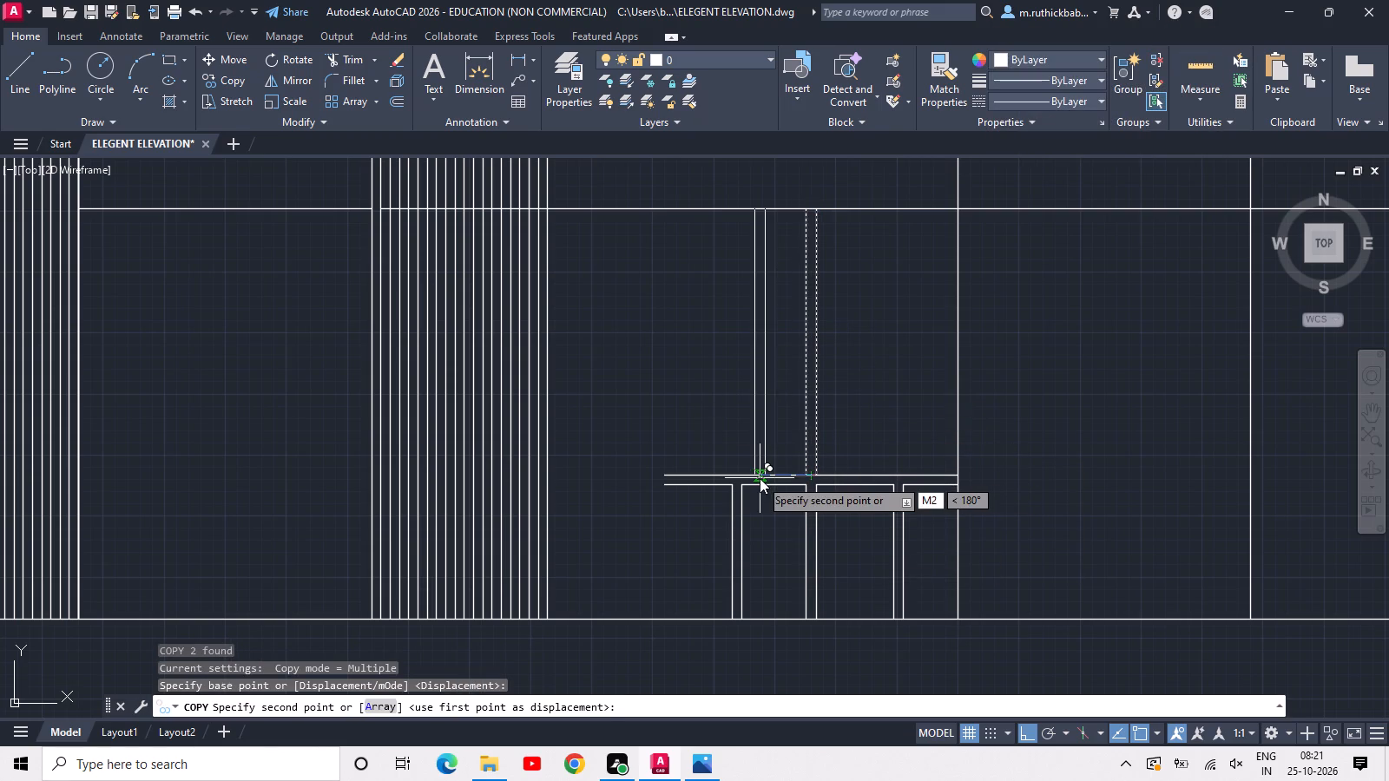
text(P)
key(space)
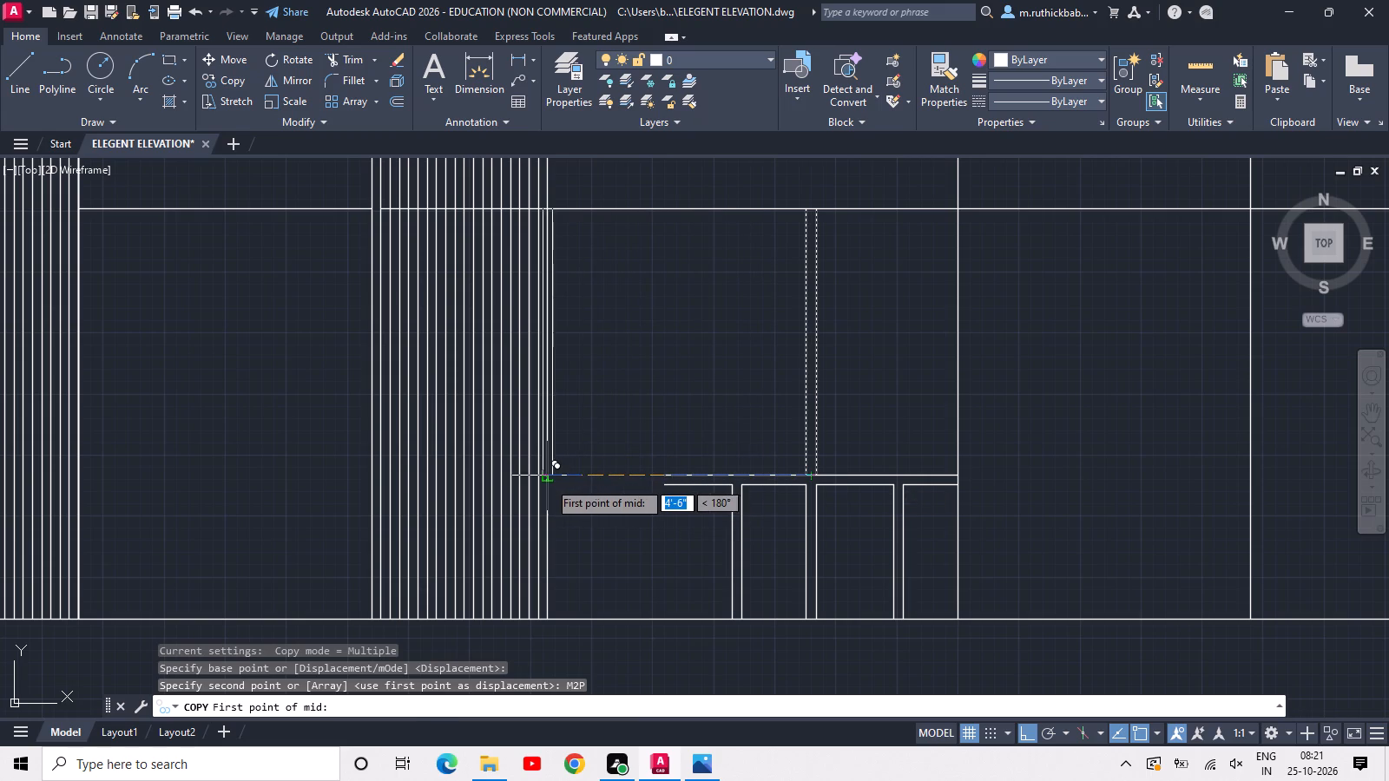
click(548, 481)
click(961, 476)
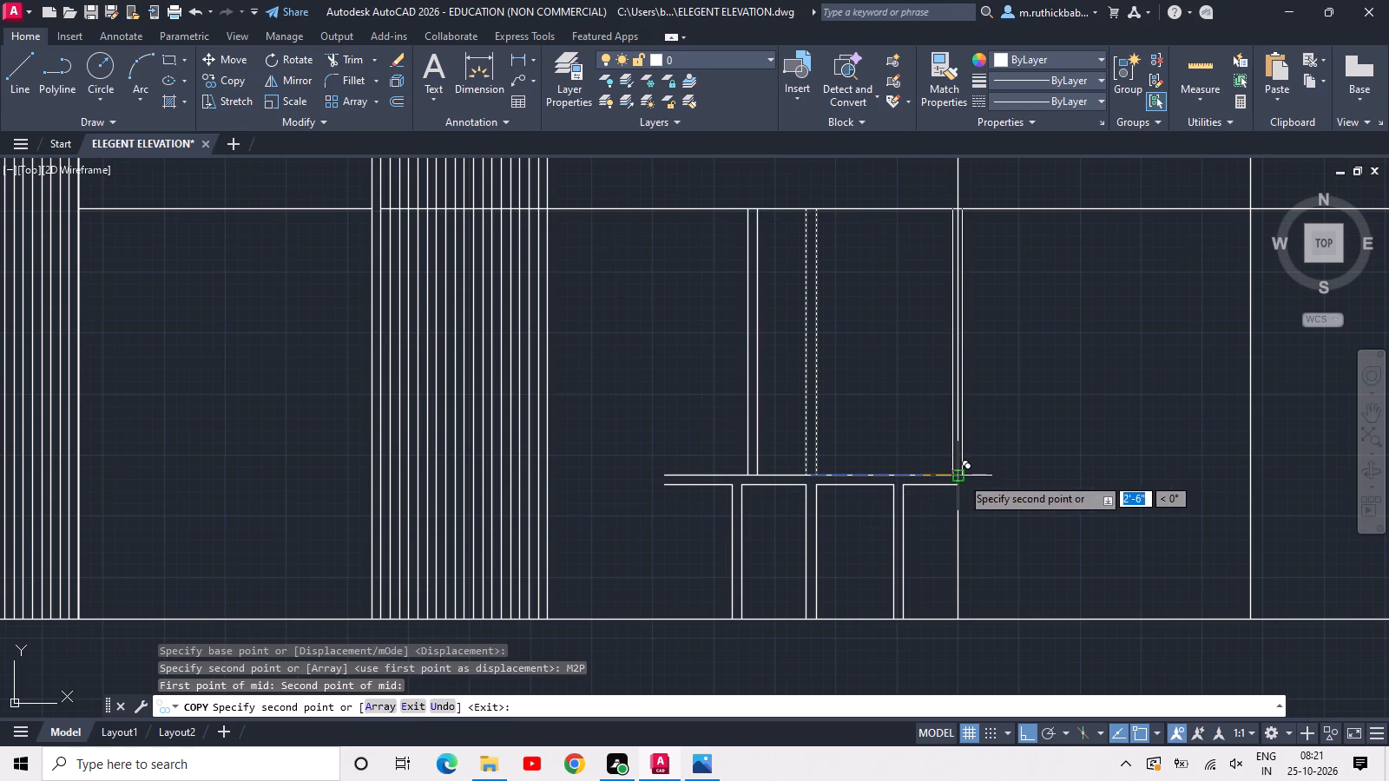
key(Escape)
Erase the original off-centre upper mullion pair in the widened bay.
drag(850, 460, 832, 452)
click(796, 419)
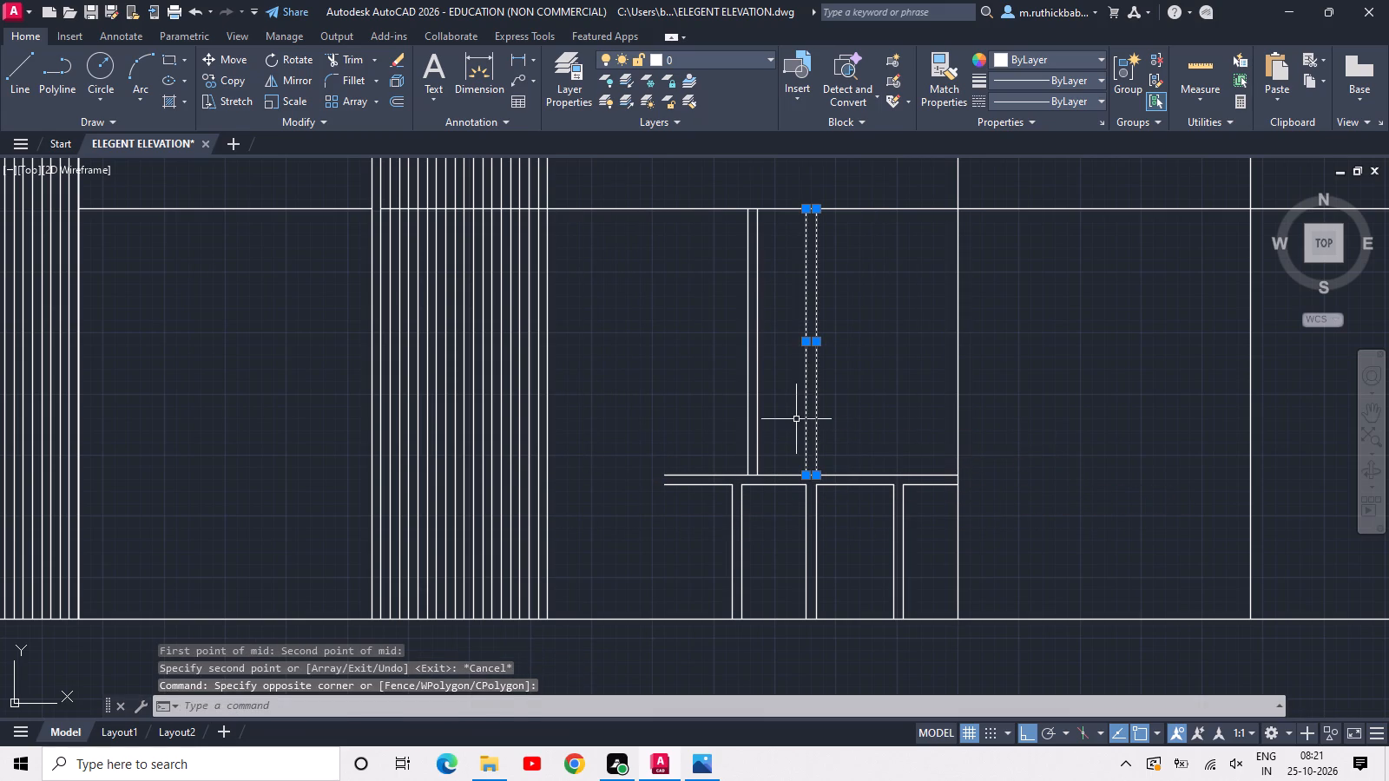
key(Delete)
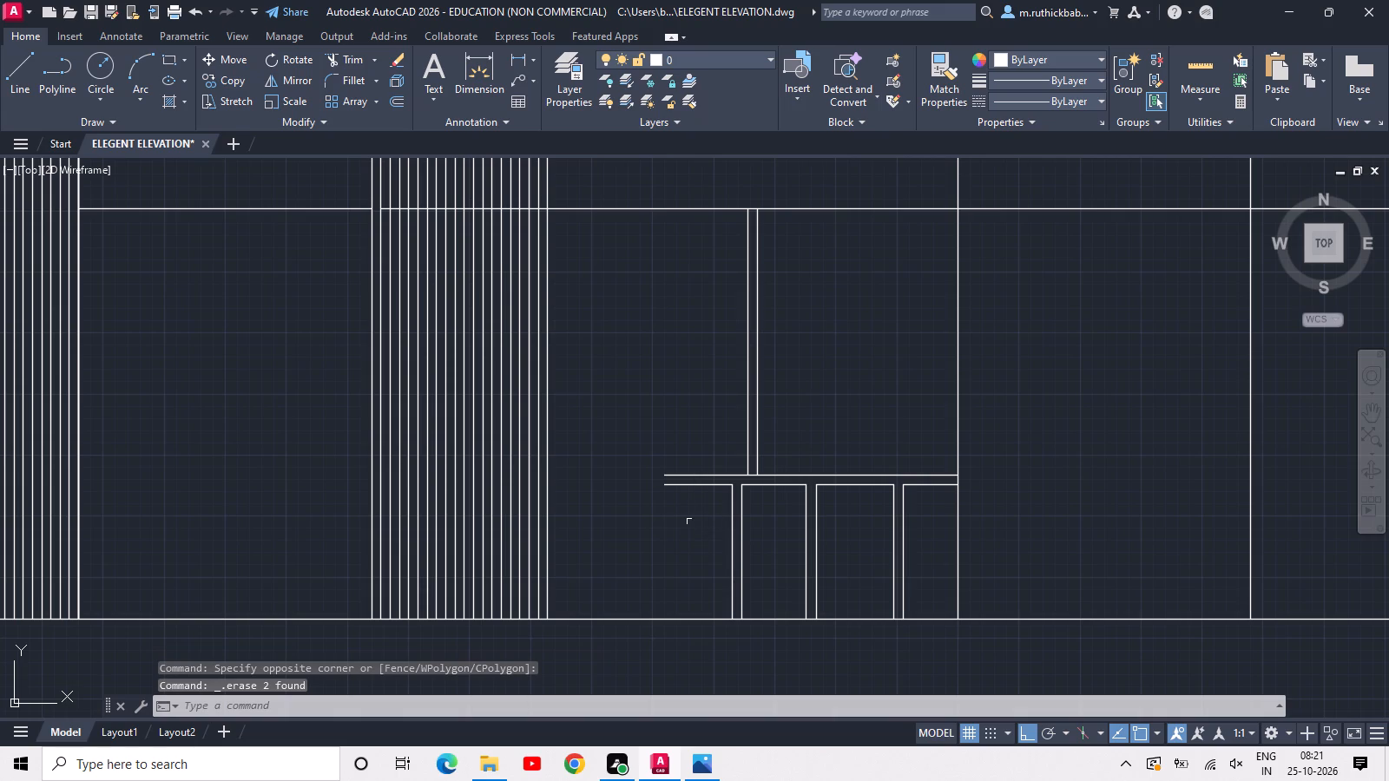
Copy the horizontal rail and the two right-hand lower mullion pairs about 3'-10" left, ending at the leftmost lower mullion.
scroll(689, 522, up, 1)
scroll(689, 522, down, 1)
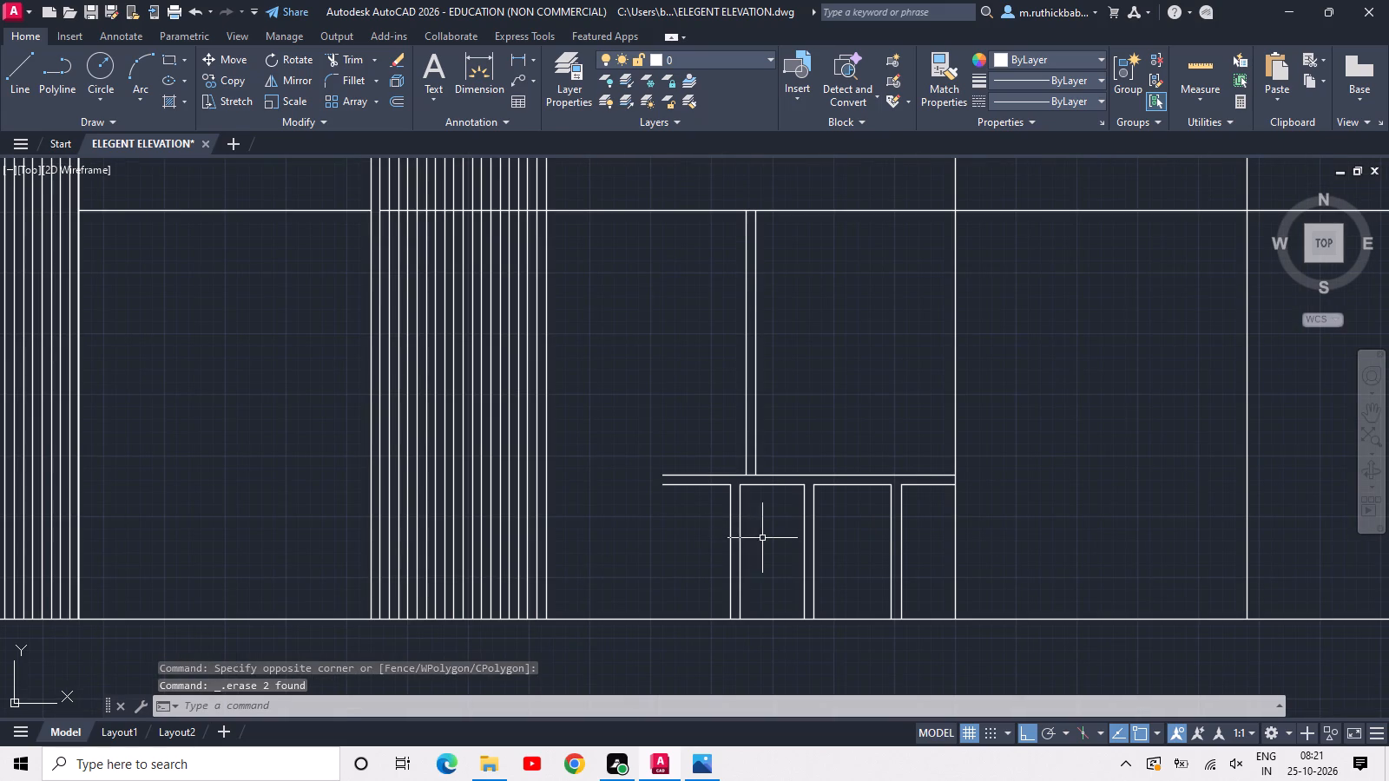
click(913, 539)
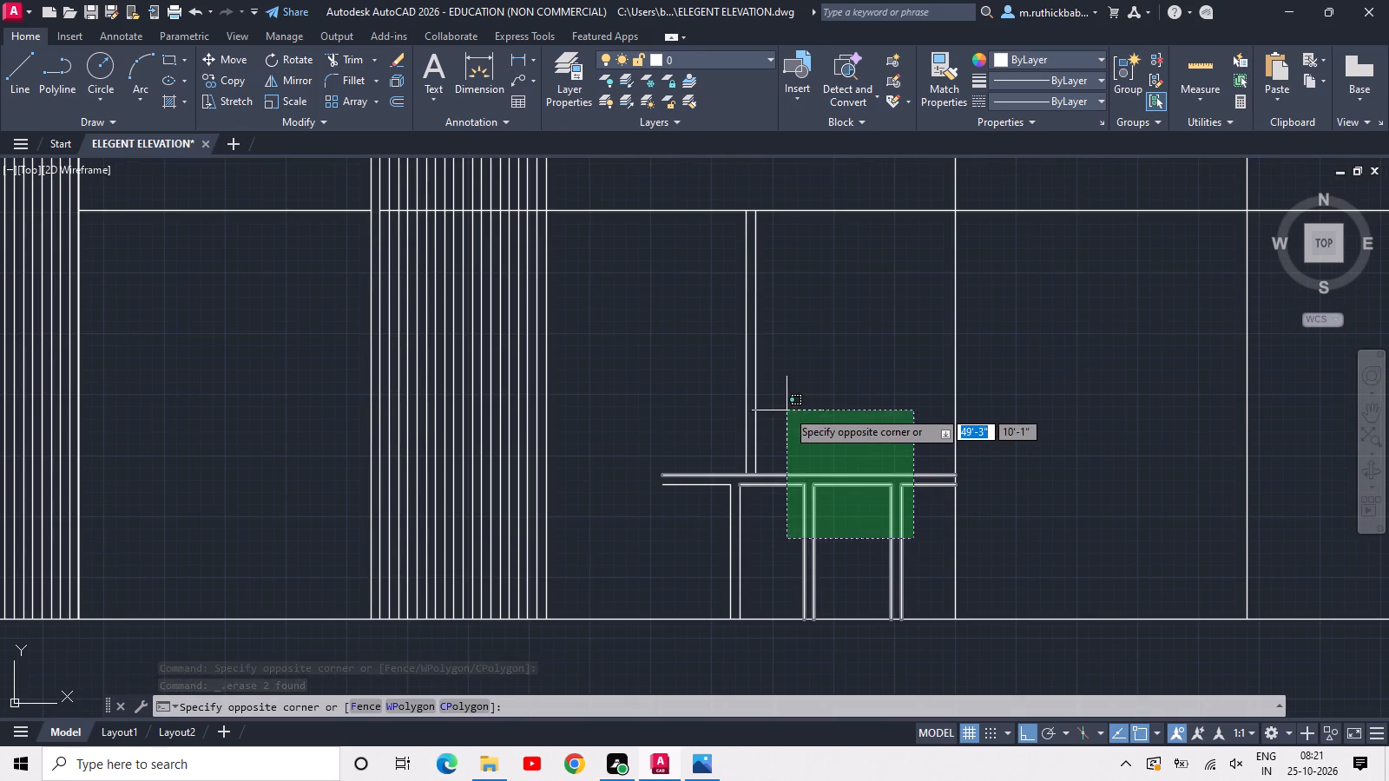
click(786, 407)
key(c)
text(O)
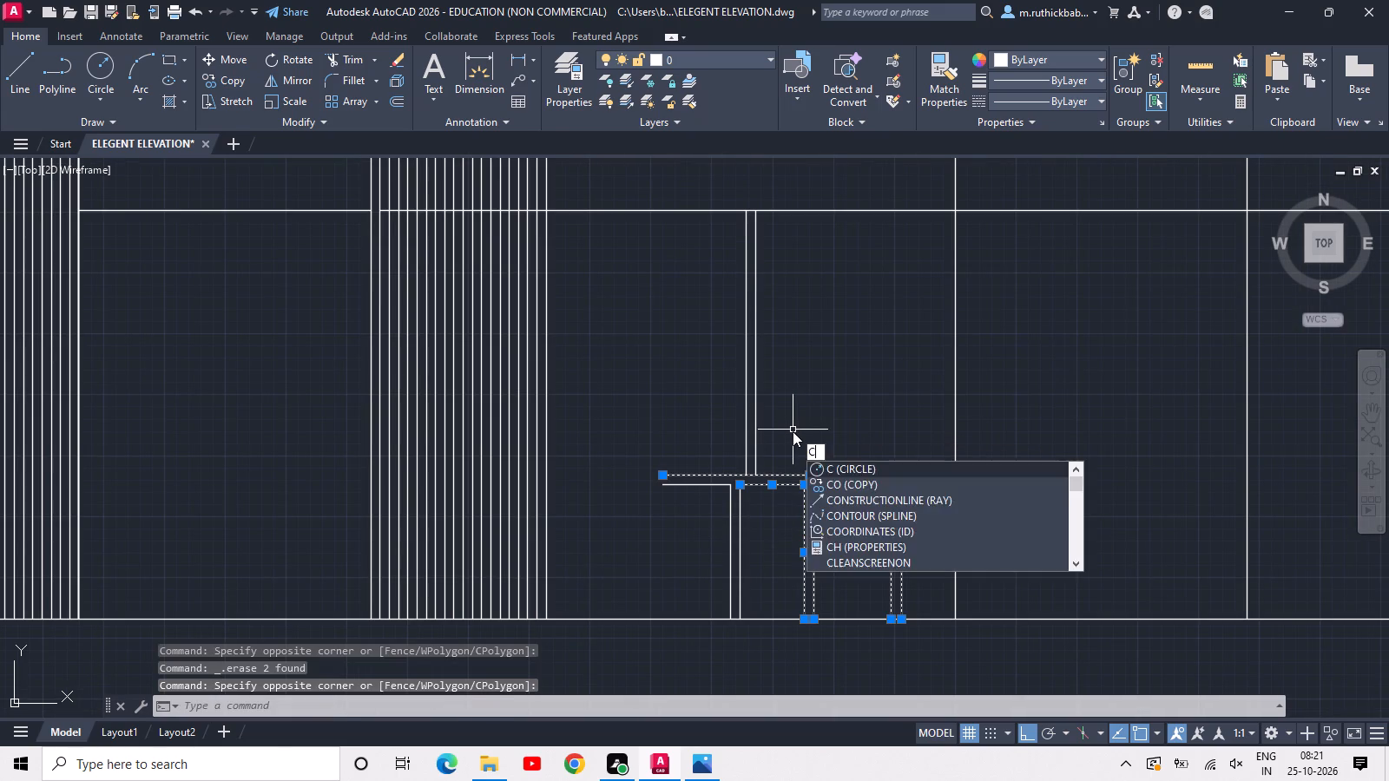
key(space)
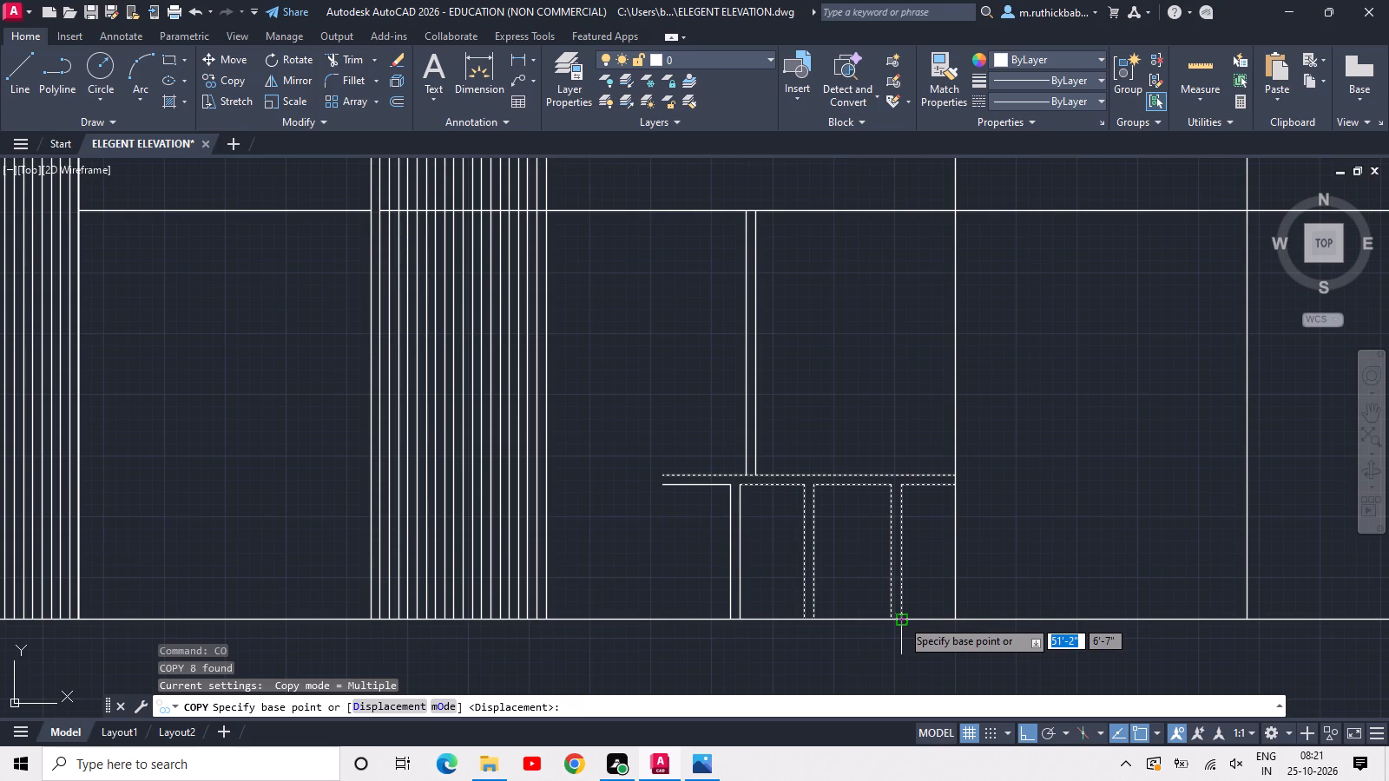
drag(955, 476, 944, 478)
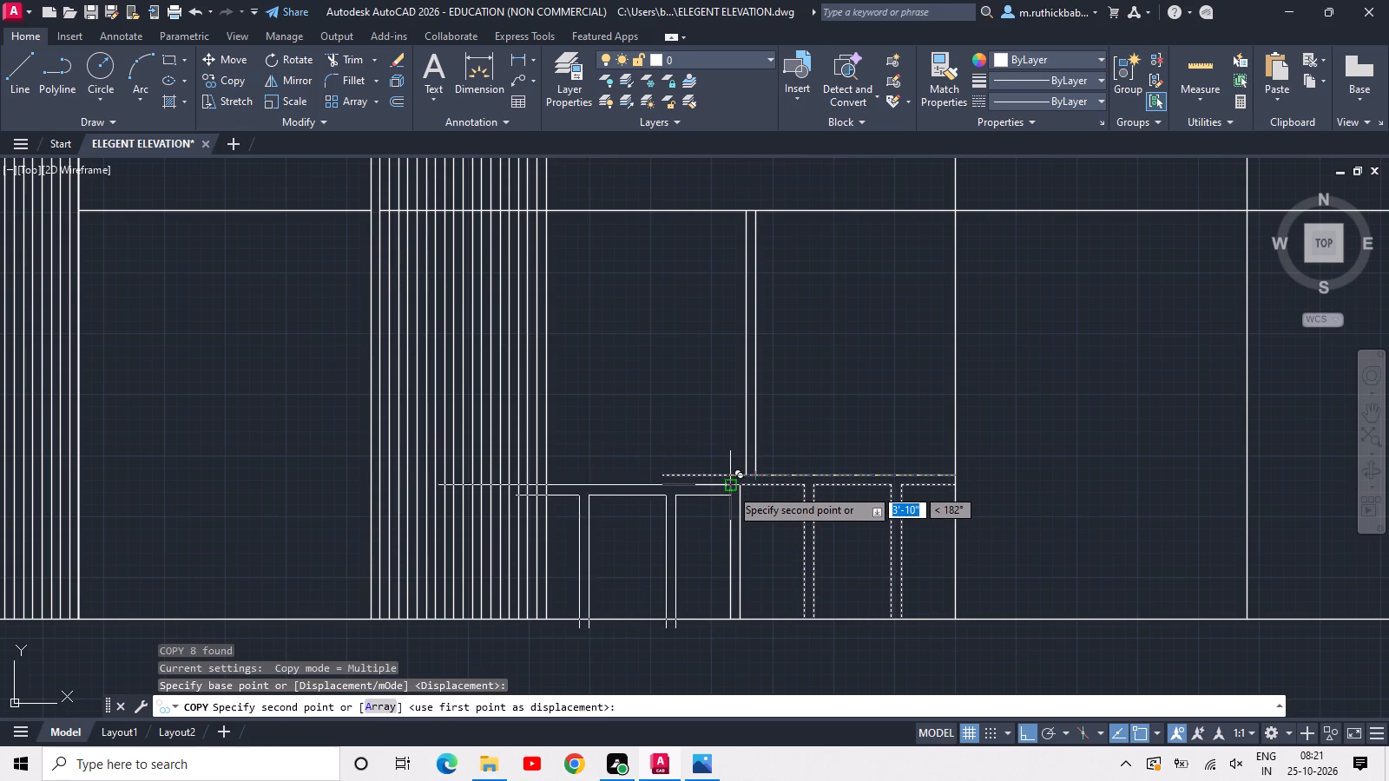
click(731, 478)
key(Escape)
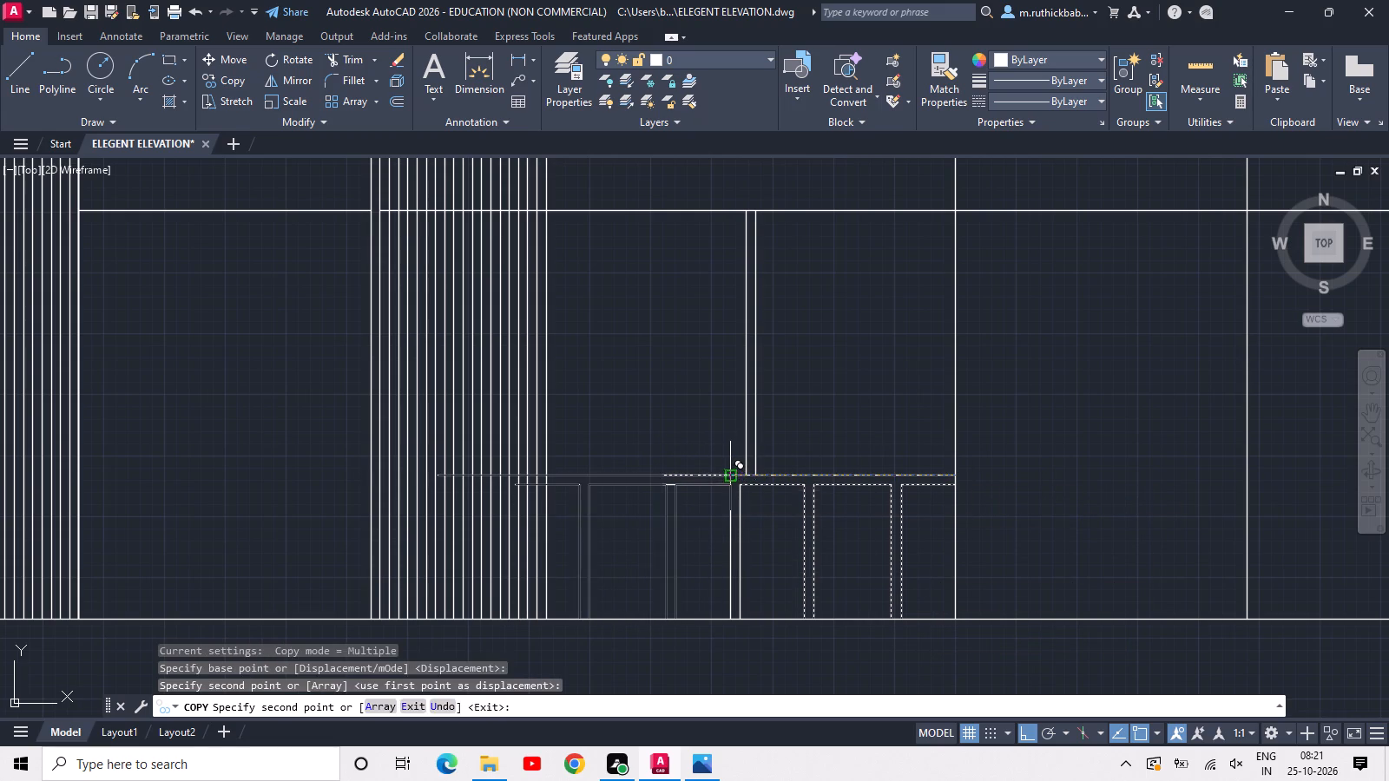
Trim both copied rail lines across the last stripe gap at the right striped bay's edge.
scroll(591, 502, up, 1)
middle_drag(560, 487, 760, 510)
scroll(729, 505, up, 2)
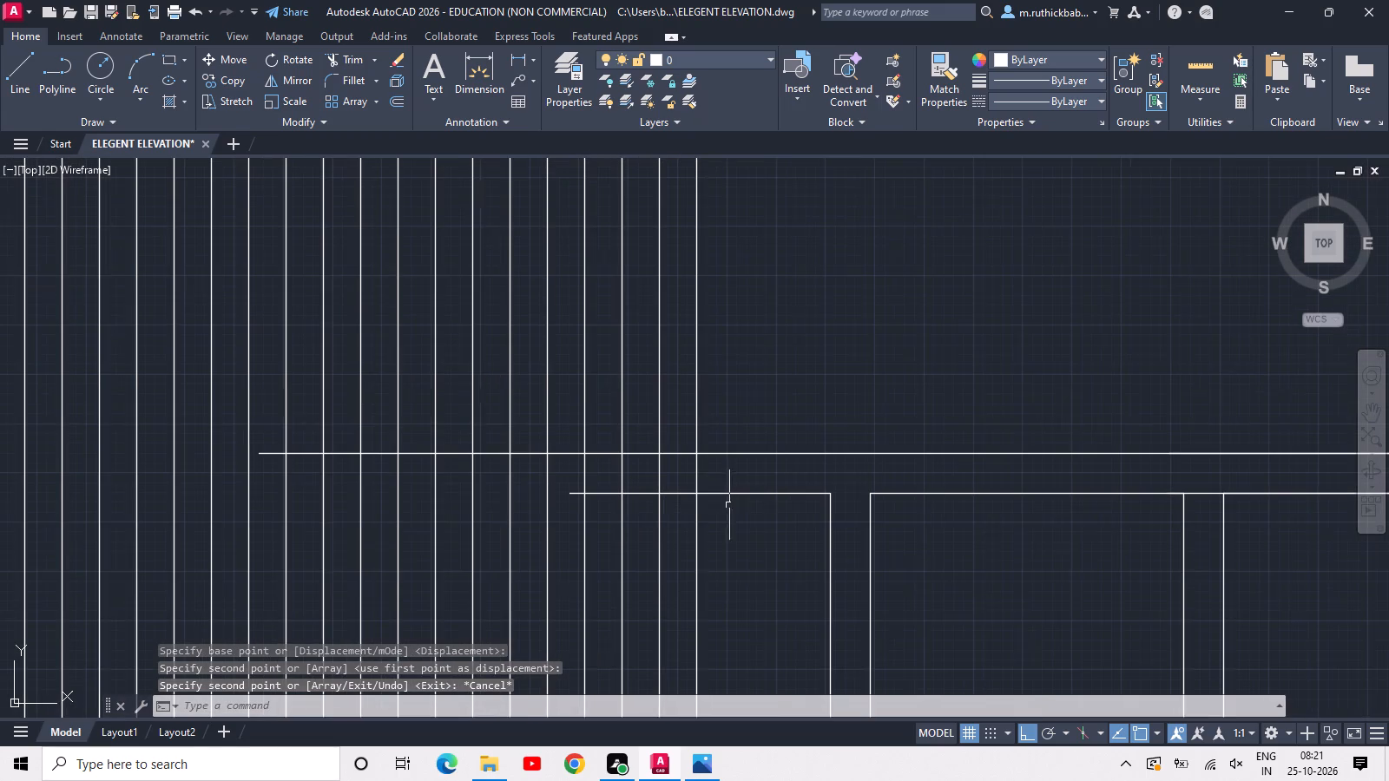
text(TR)
key(space)
key(space)
drag(675, 509, 679, 493)
click(694, 435)
key(Escape)
Erase the two leftover rail line pieces that cross the right striped bay.
click(214, 368)
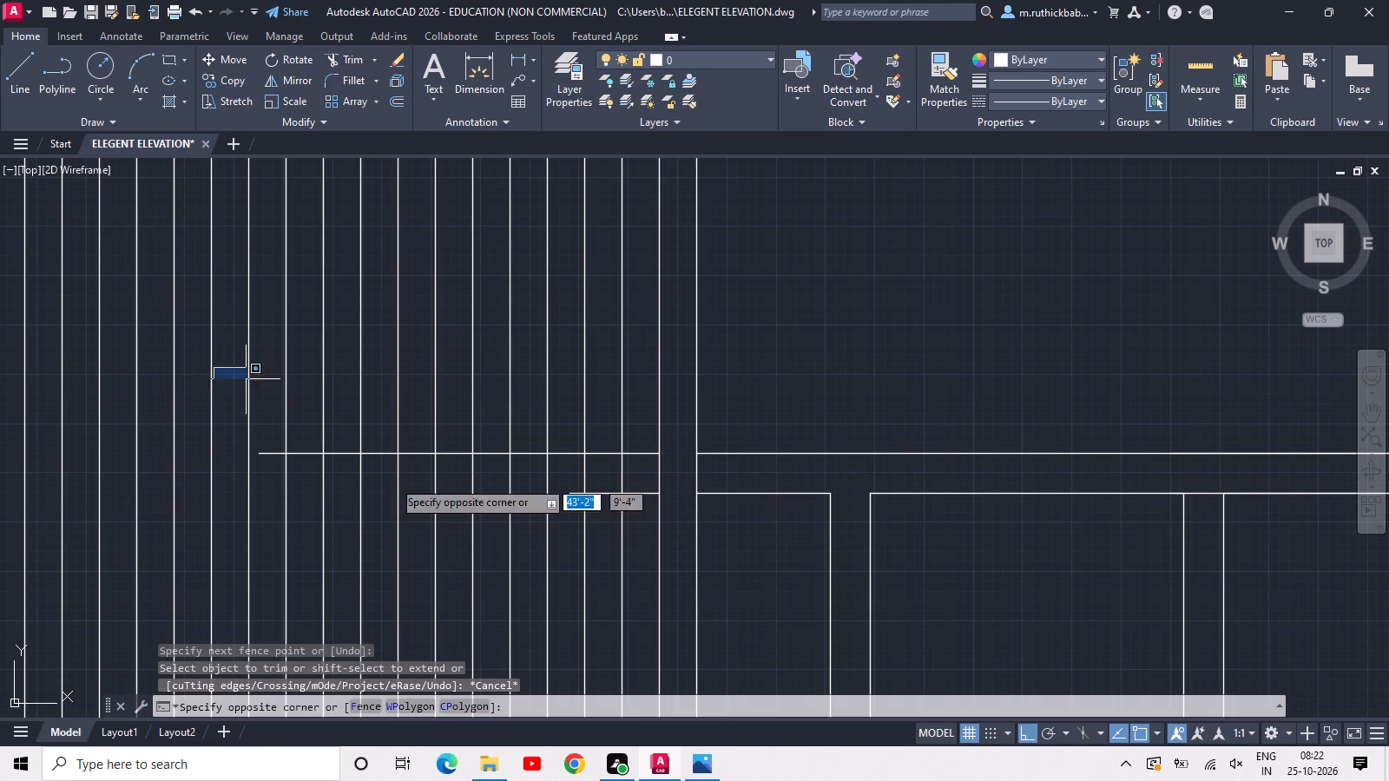
click(680, 570)
key(Delete)
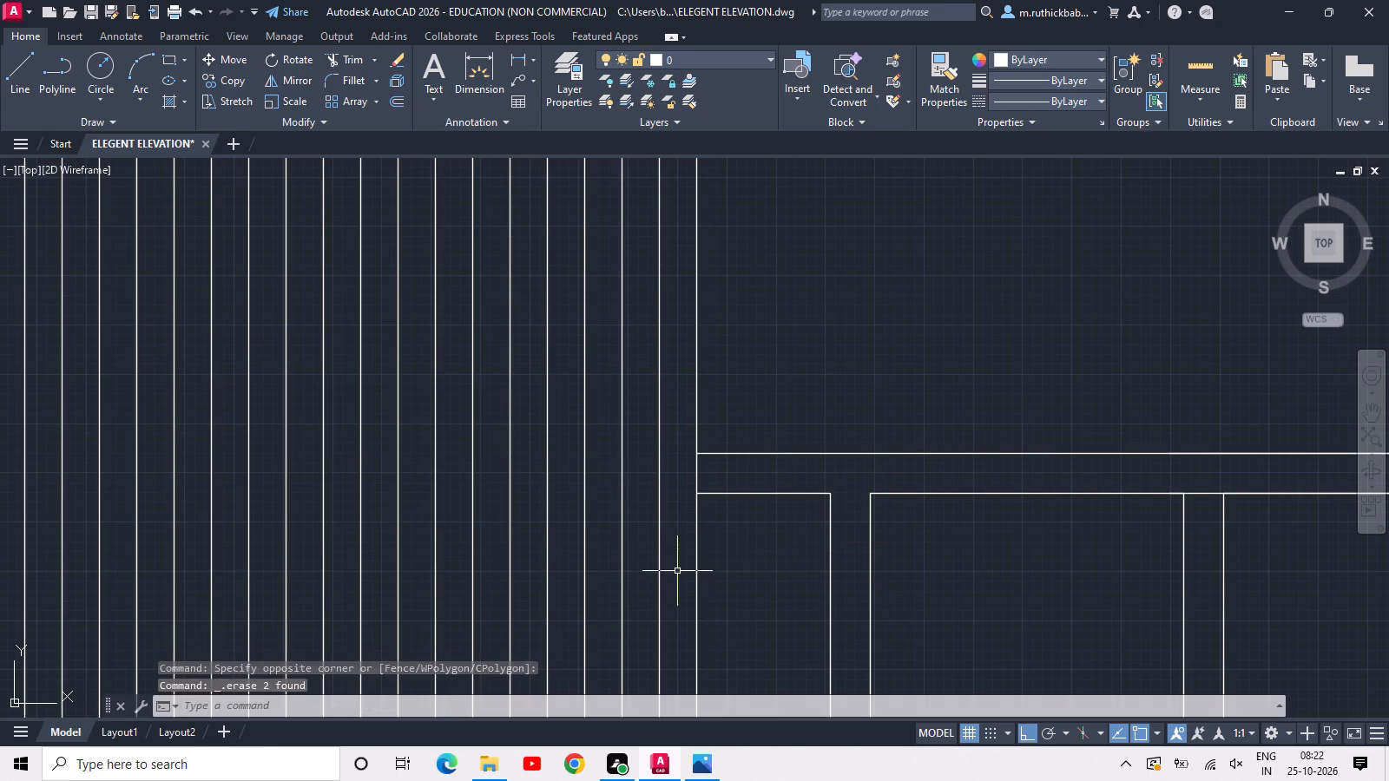
Save the drawing.
scroll(684, 568, down, 4)
middle_drag(802, 578, 713, 475)
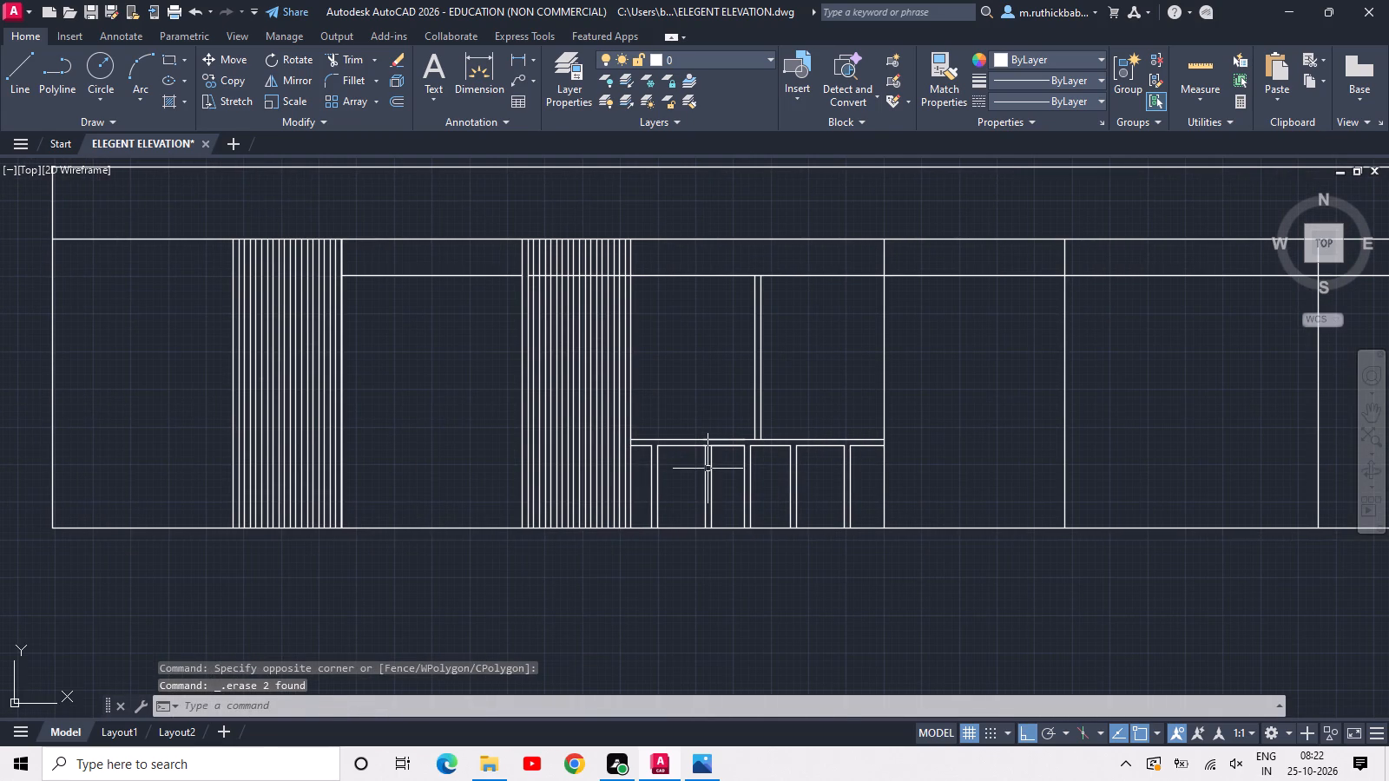
key(ctrl+s)
key(ctrl+s)
Hatch both panes above the rail with the GOST_GLASS pattern, trying scale 20 before setting it to 1.
scroll(787, 486, up, 1)
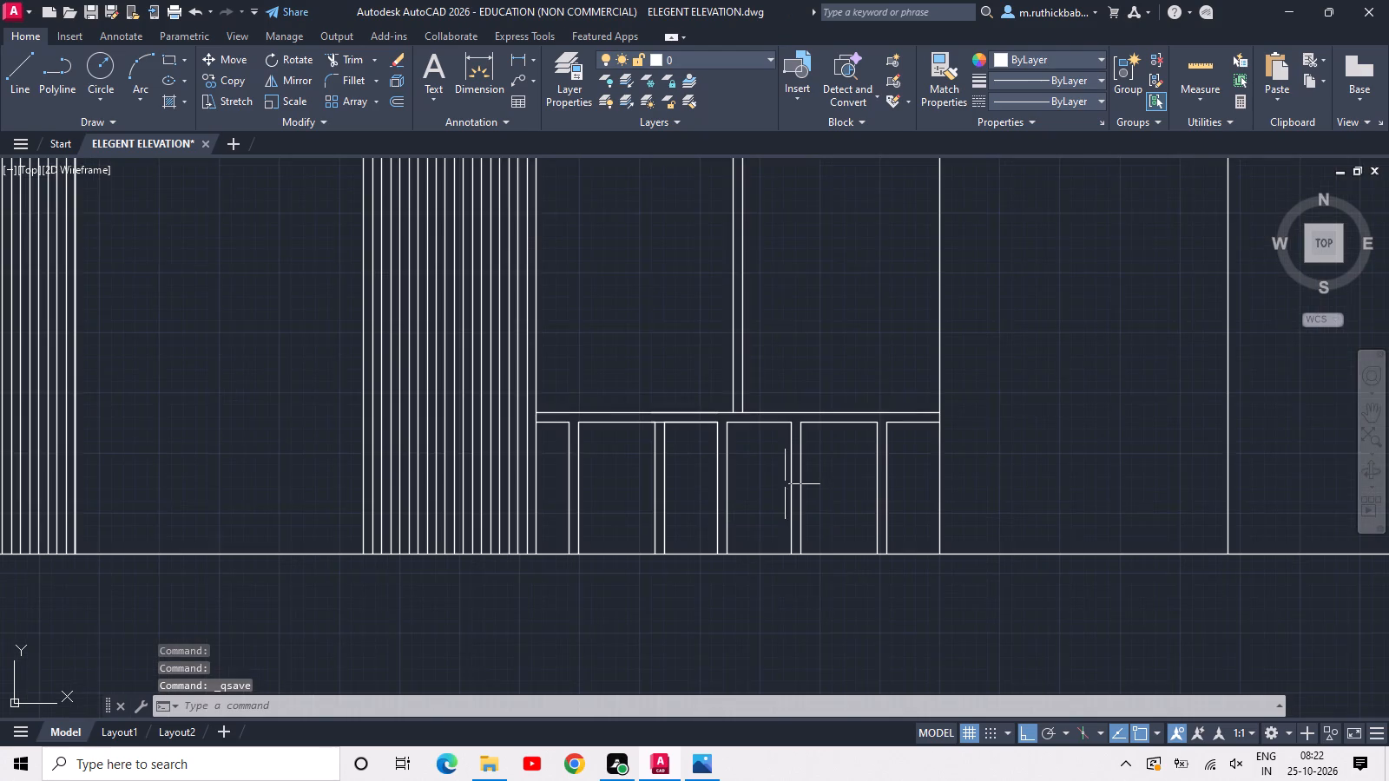
scroll(783, 483, down, 1)
middle_drag(777, 476, 725, 602)
scroll(687, 543, up, 1)
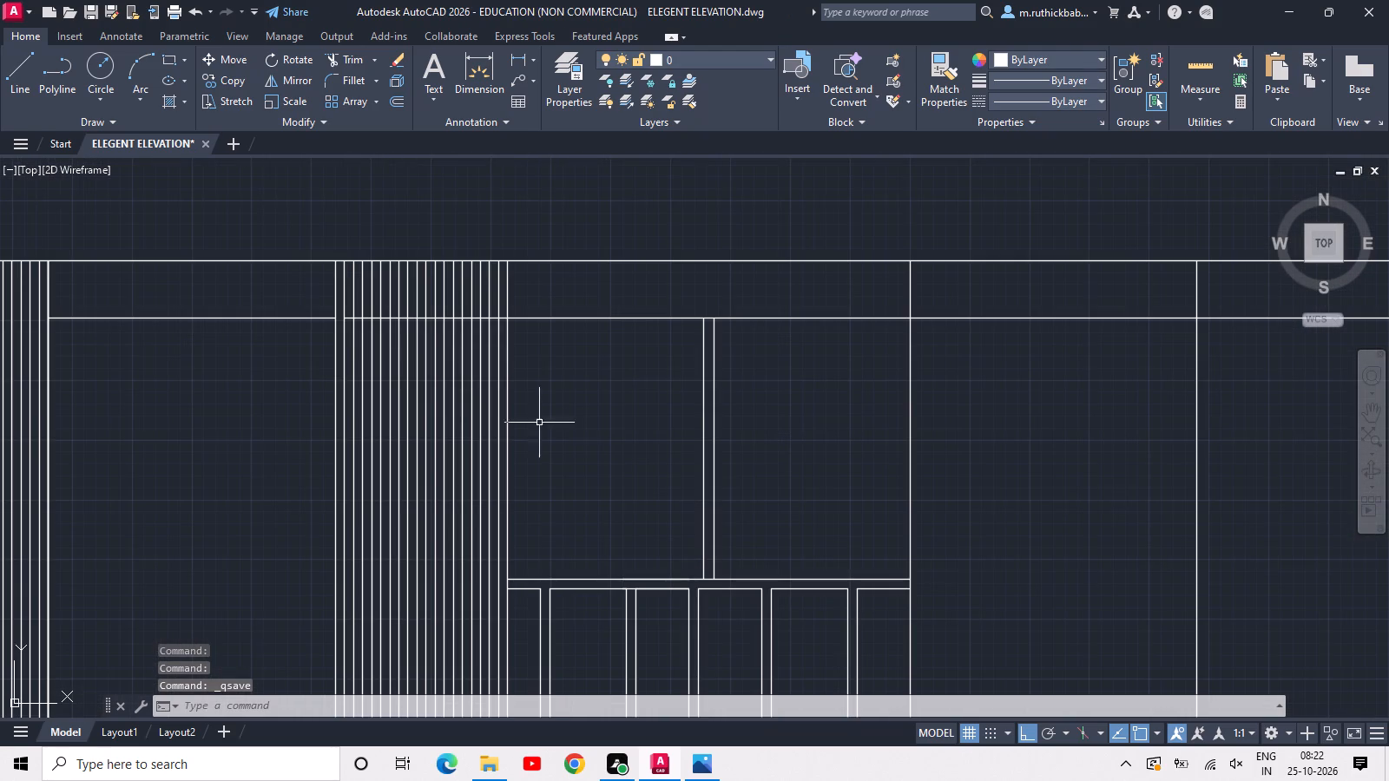
click(176, 105)
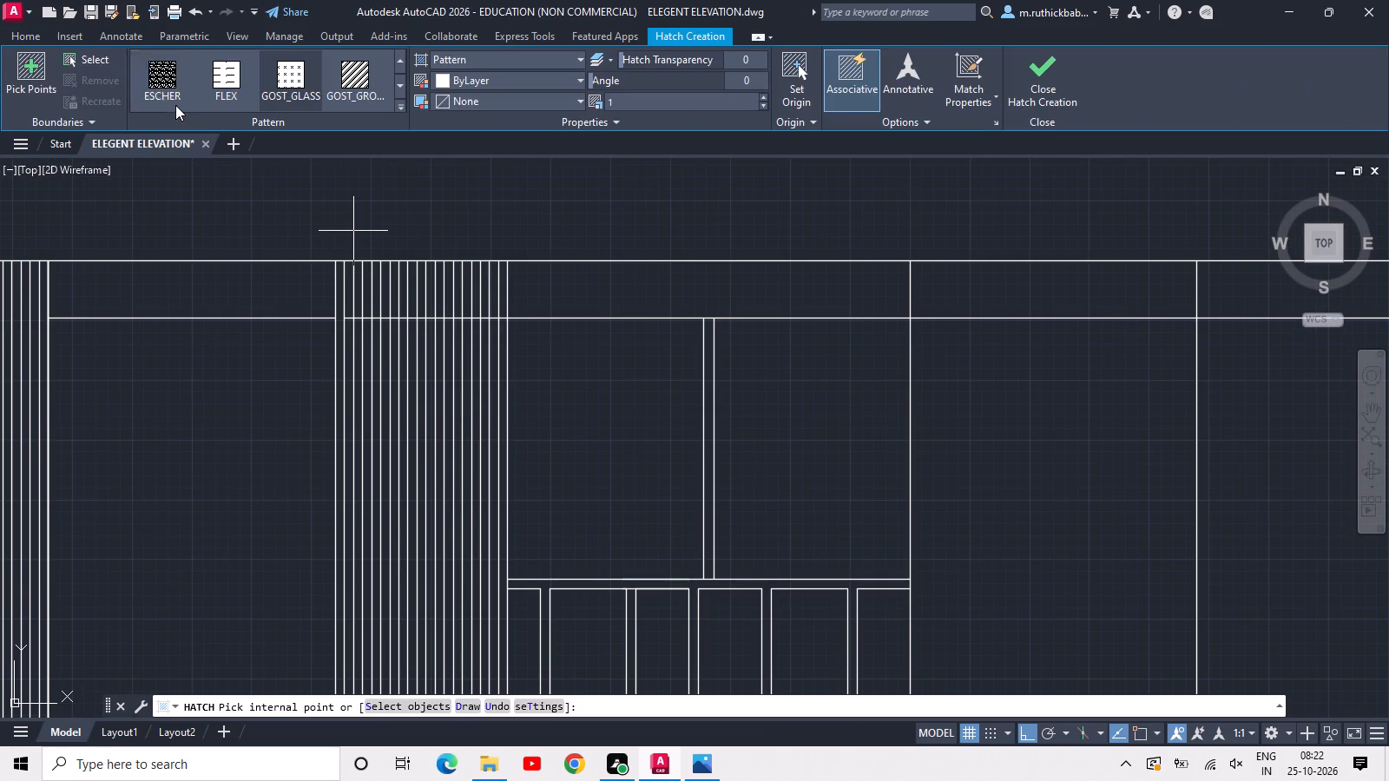
click(287, 84)
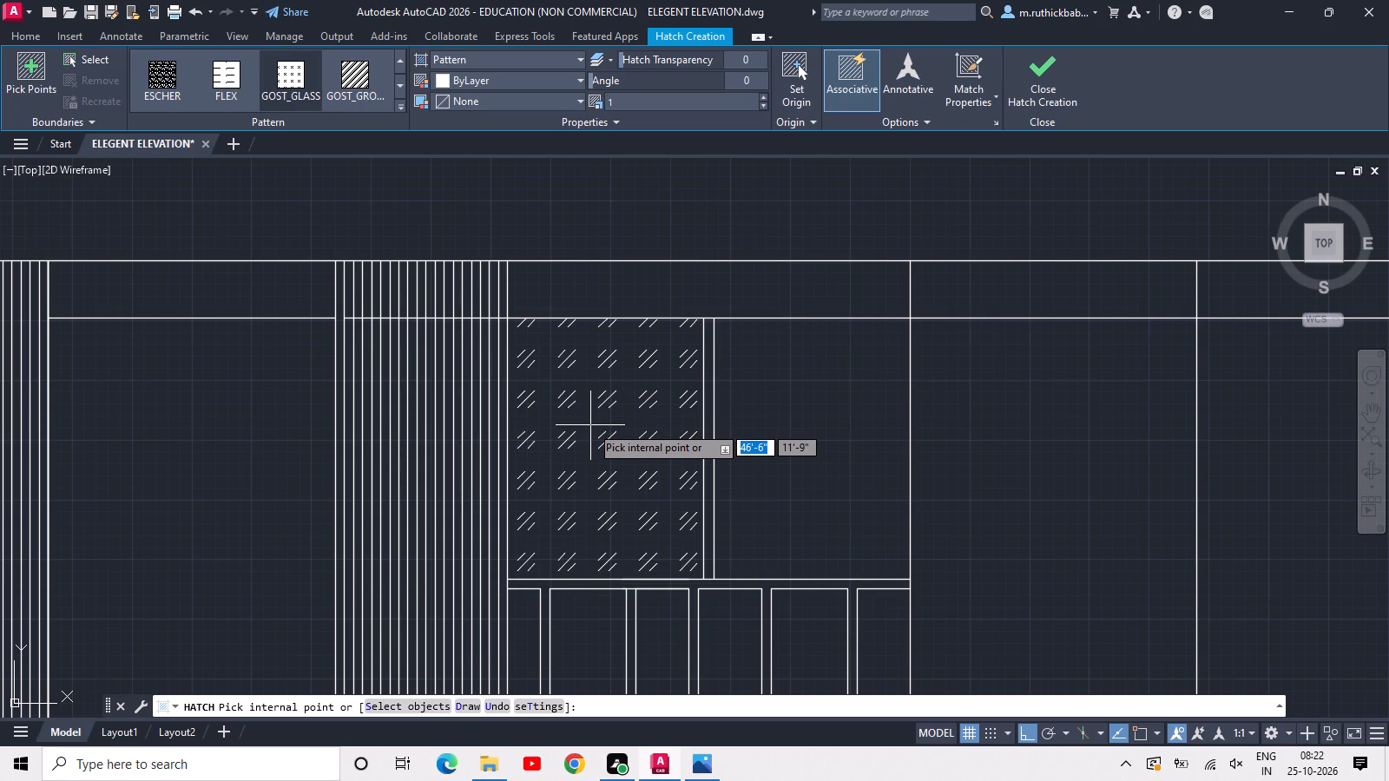
drag(659, 102, 578, 95)
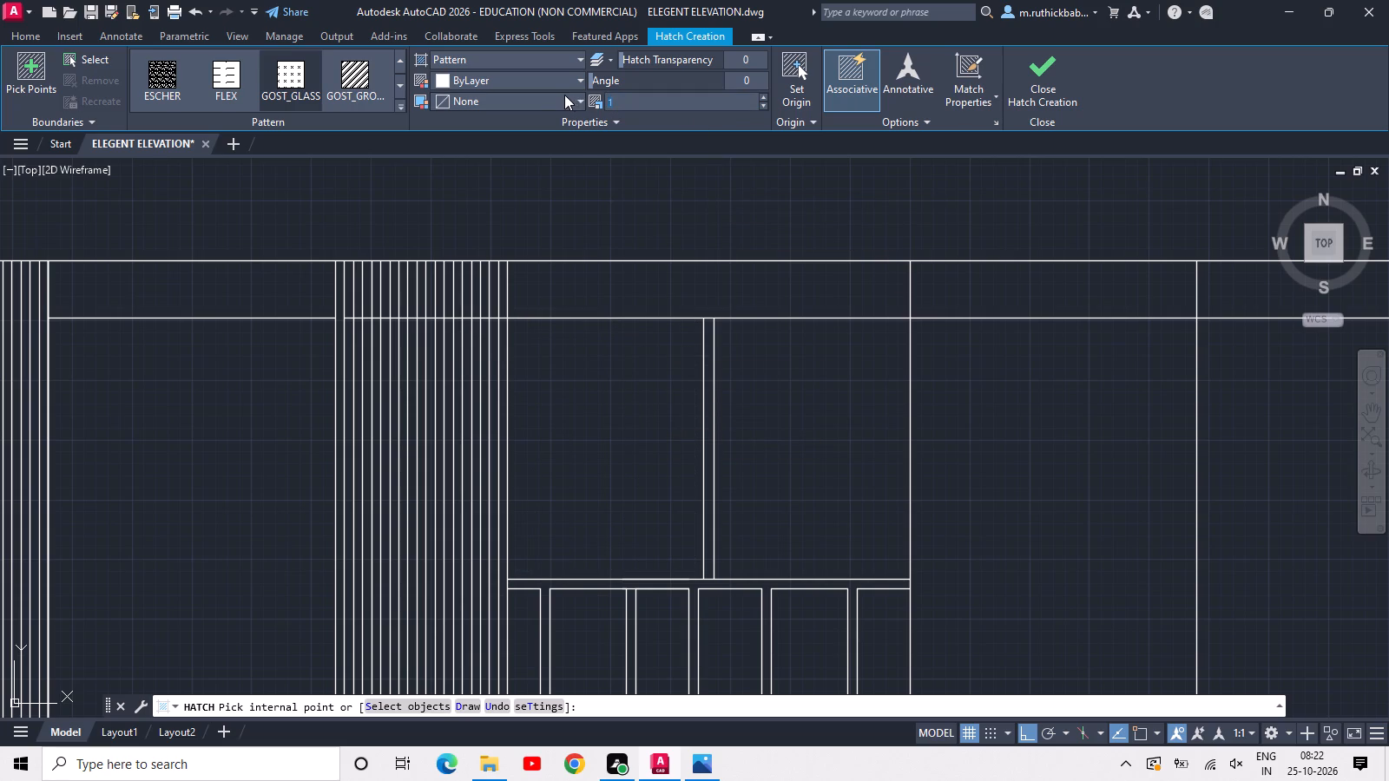
text(20)
key(space)
key(Return)
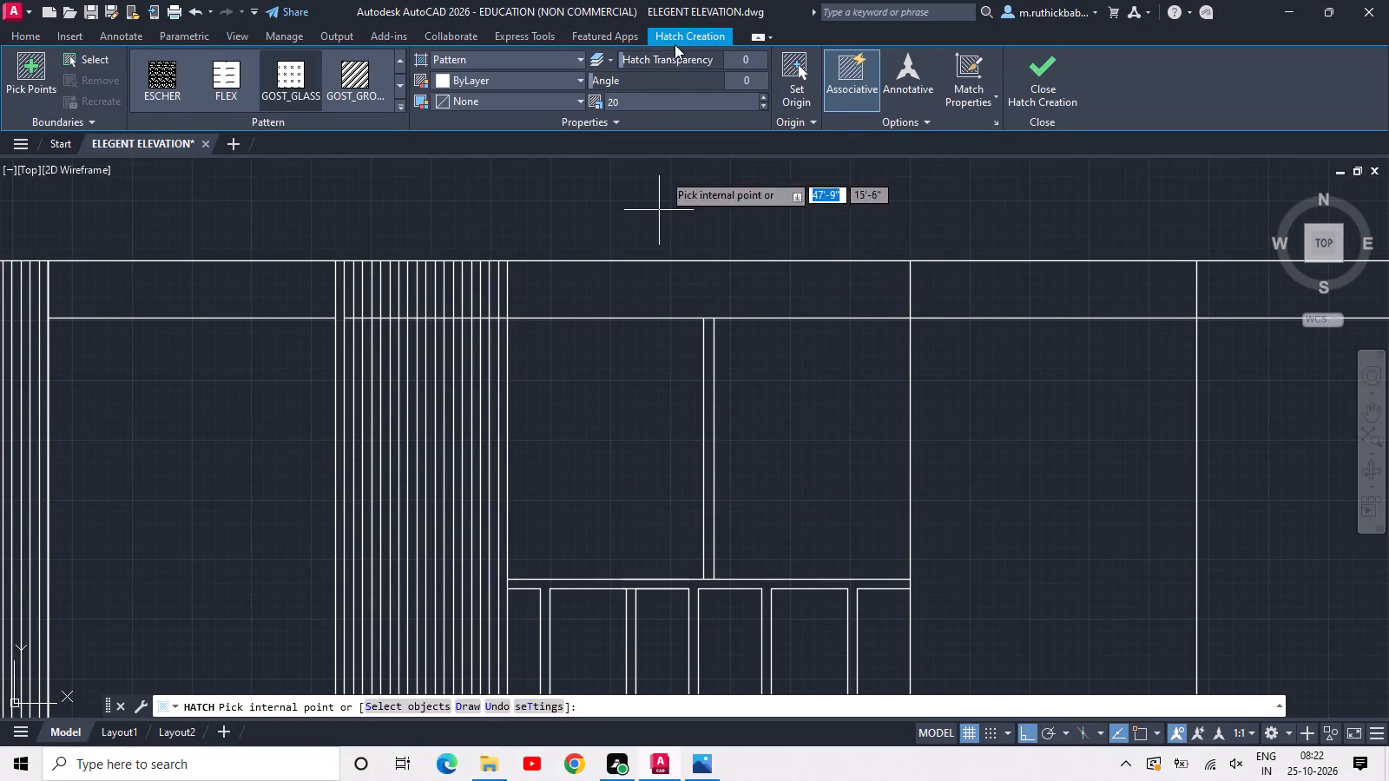
drag(633, 105, 571, 107)
key(1)
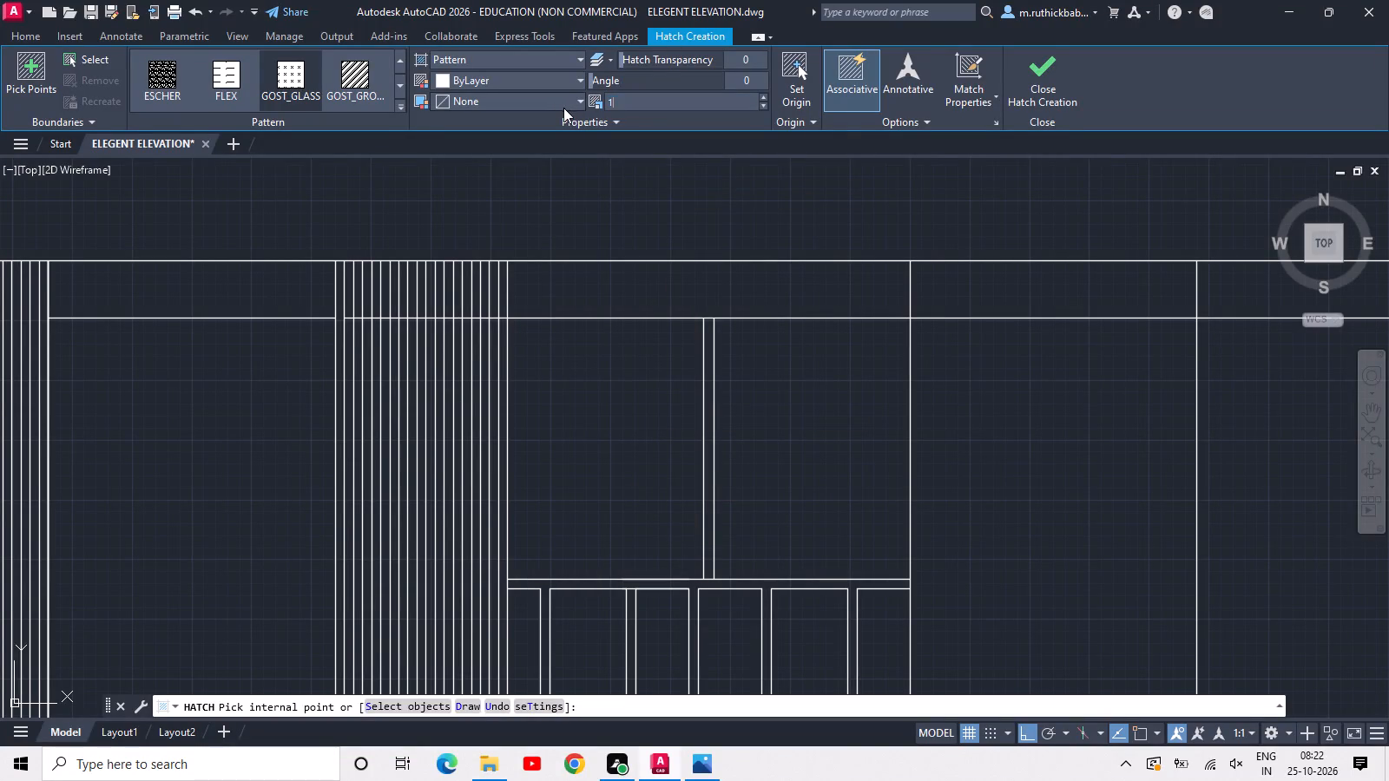
key(space)
key(Return)
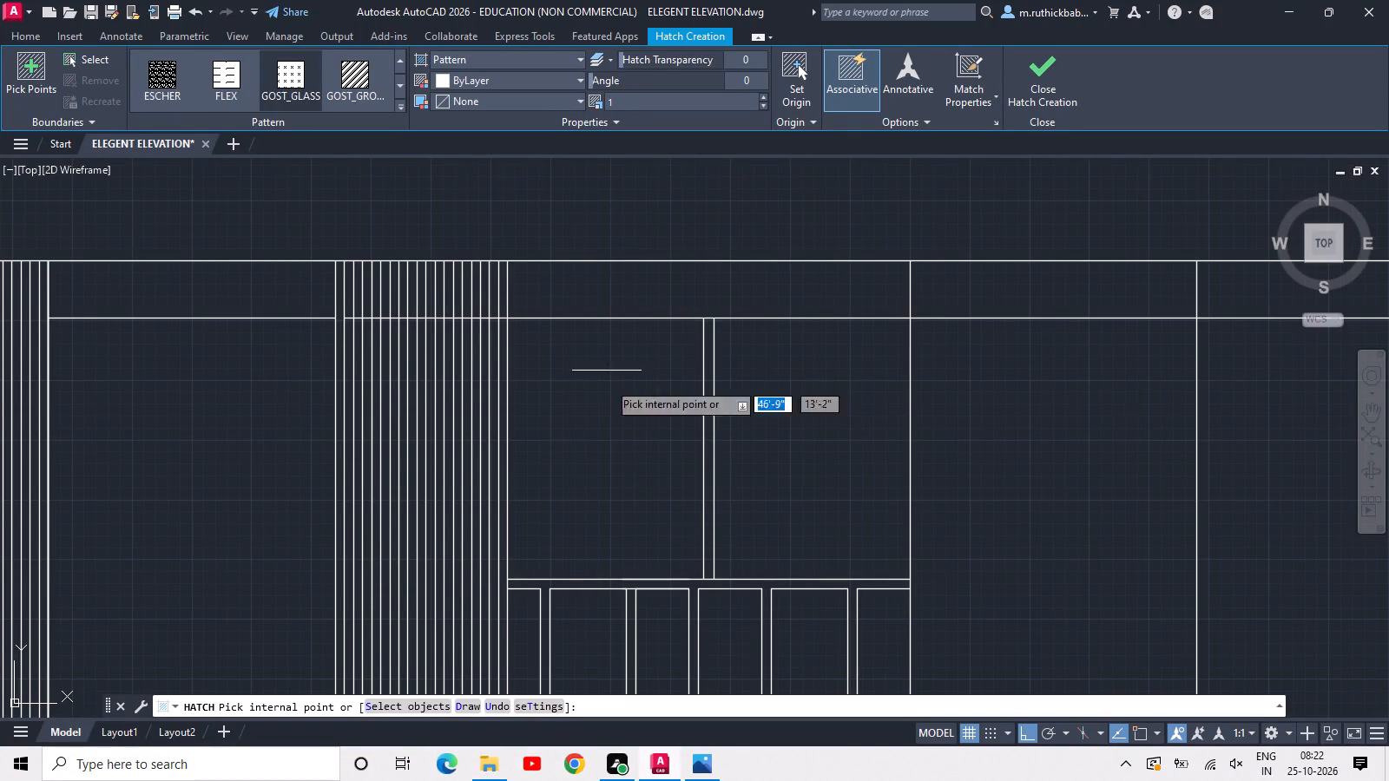
click(596, 464)
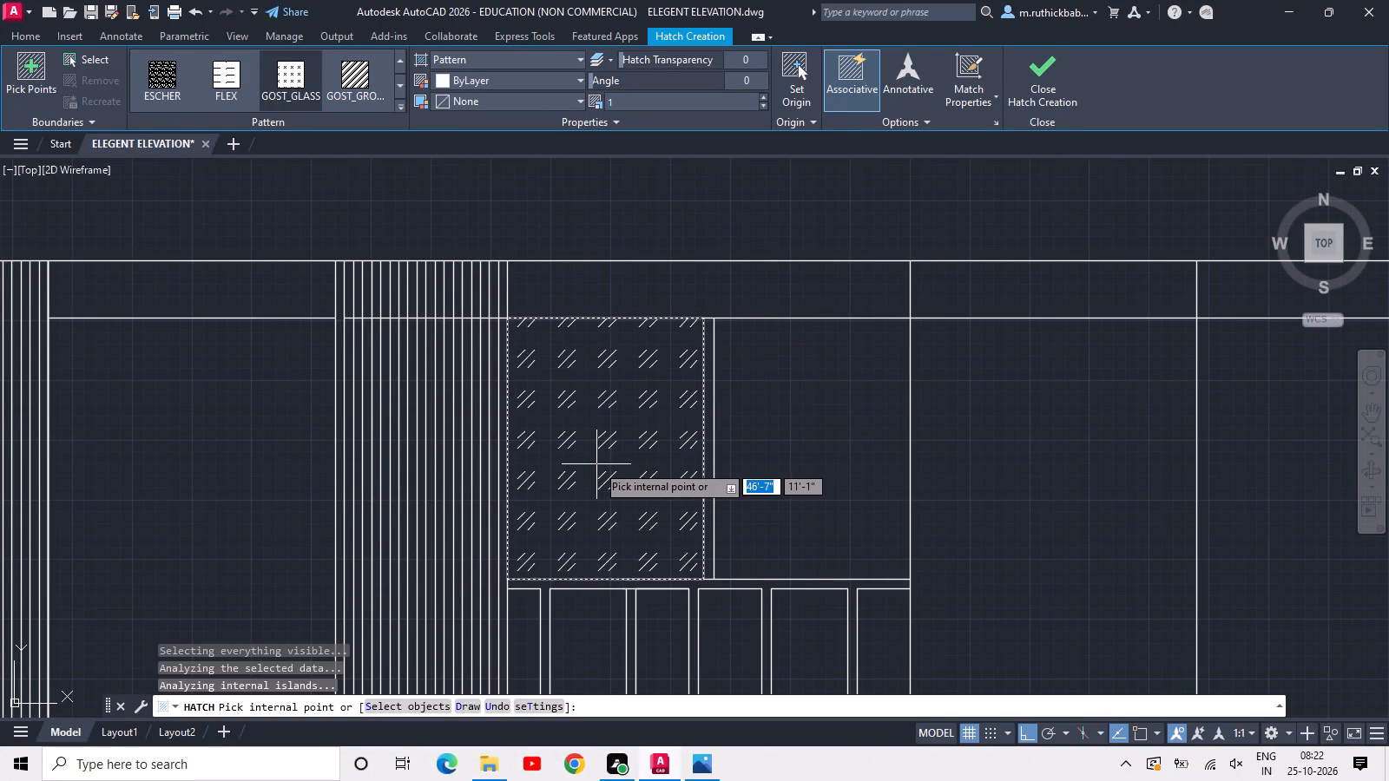
click(788, 451)
scroll(785, 451, down, 2)
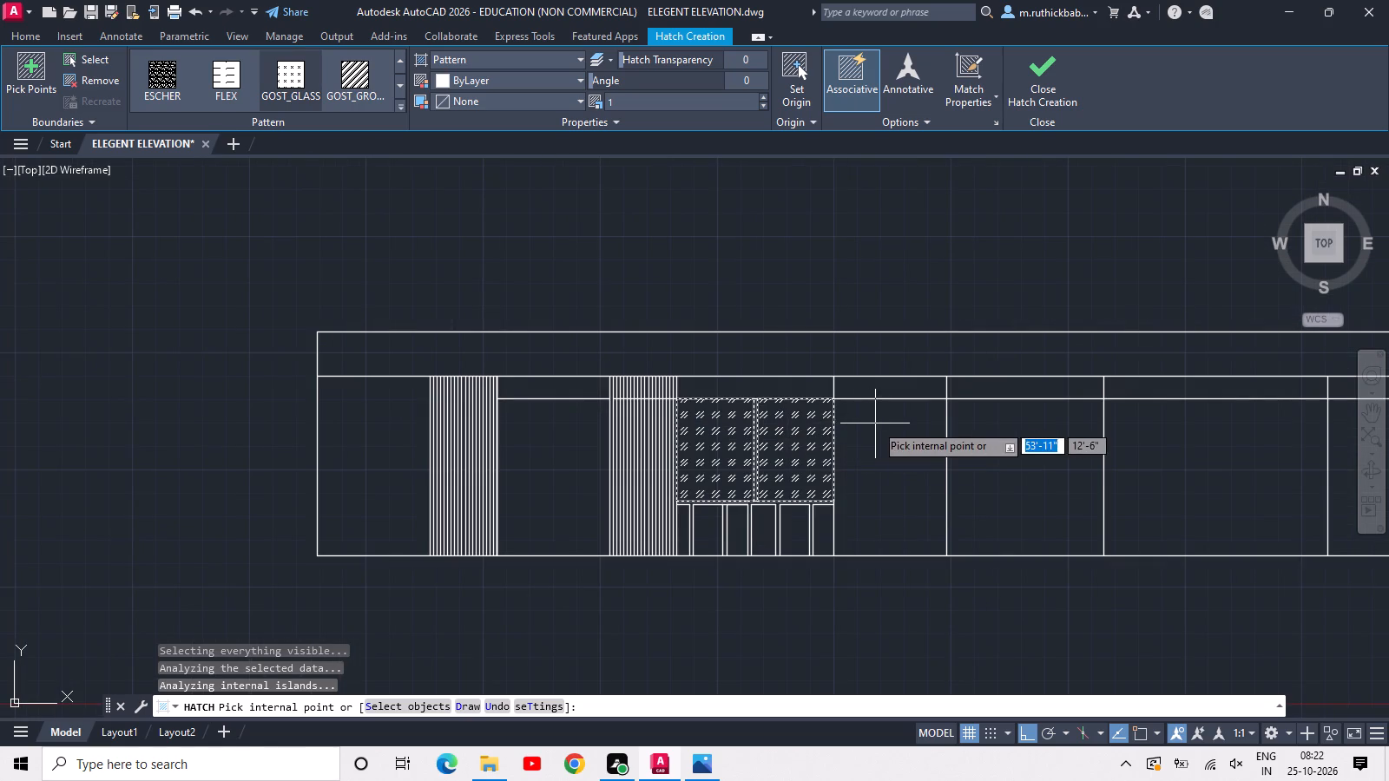
key(Escape)
Erase the horizontal line spanning the blank panel between the two striped bays.
scroll(697, 559, up, 1)
middle_drag(439, 458, 570, 465)
scroll(606, 326, up, 2)
drag(610, 320, 583, 288)
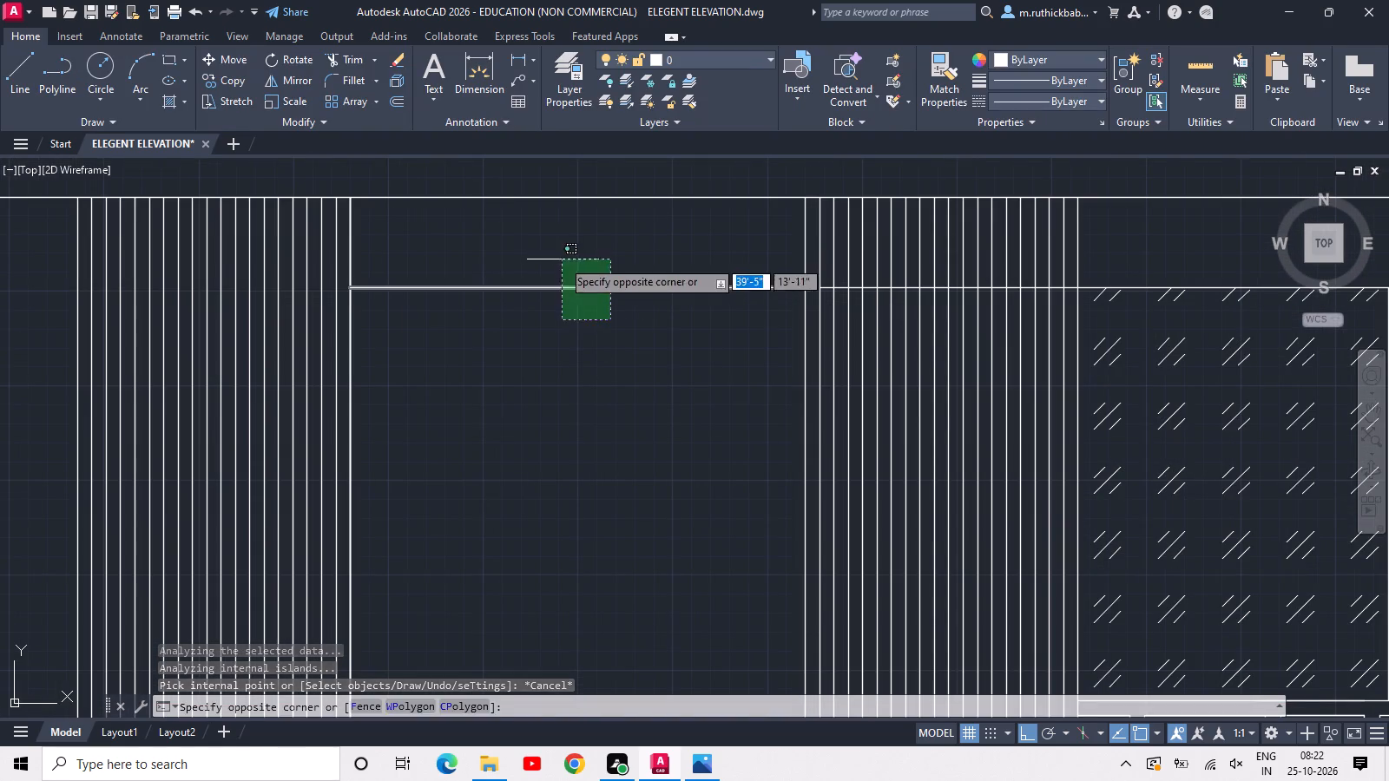
click(562, 259)
key(Delete)
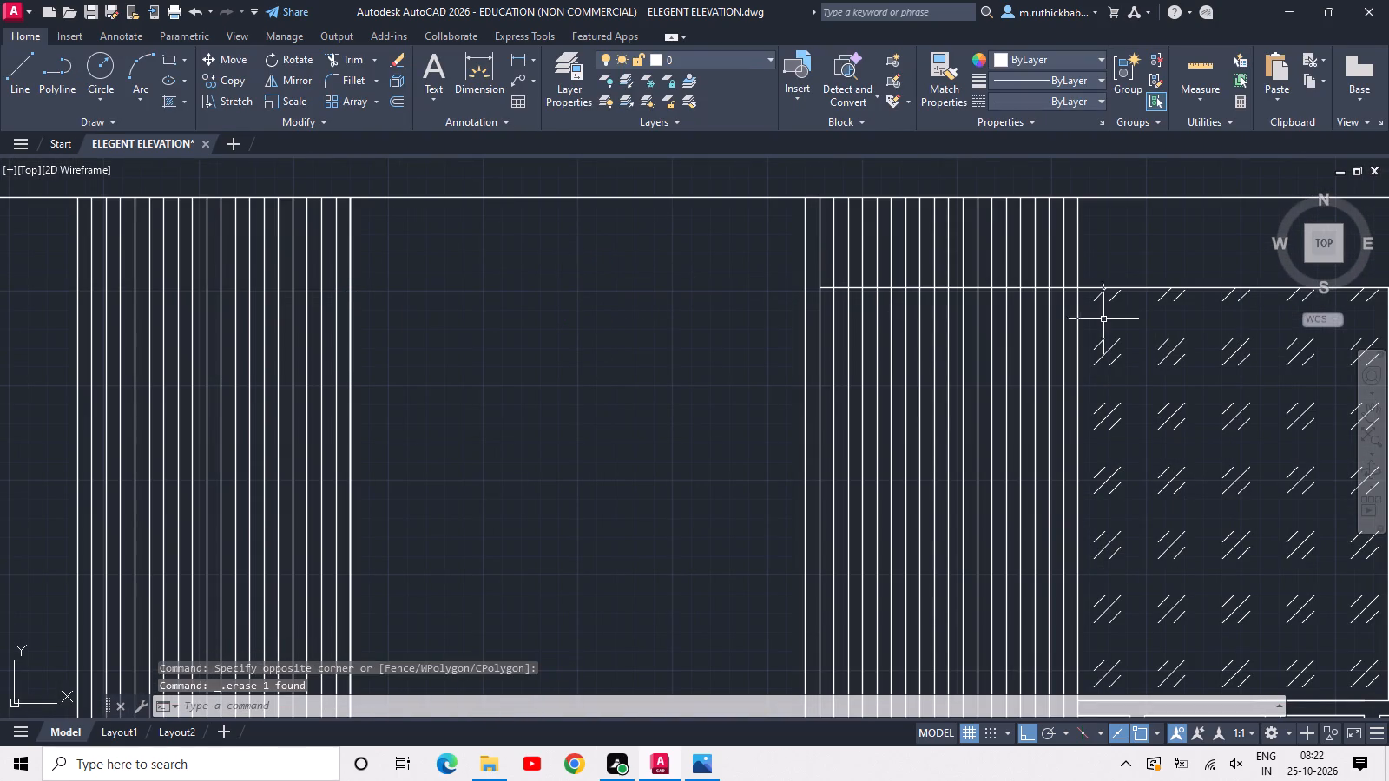
Trim the glazed frame's top line across the last stripe gap at the right striped bay's edge.
scroll(1064, 299, up, 1)
middle_drag(1064, 299, 869, 369)
key(t)
text(R)
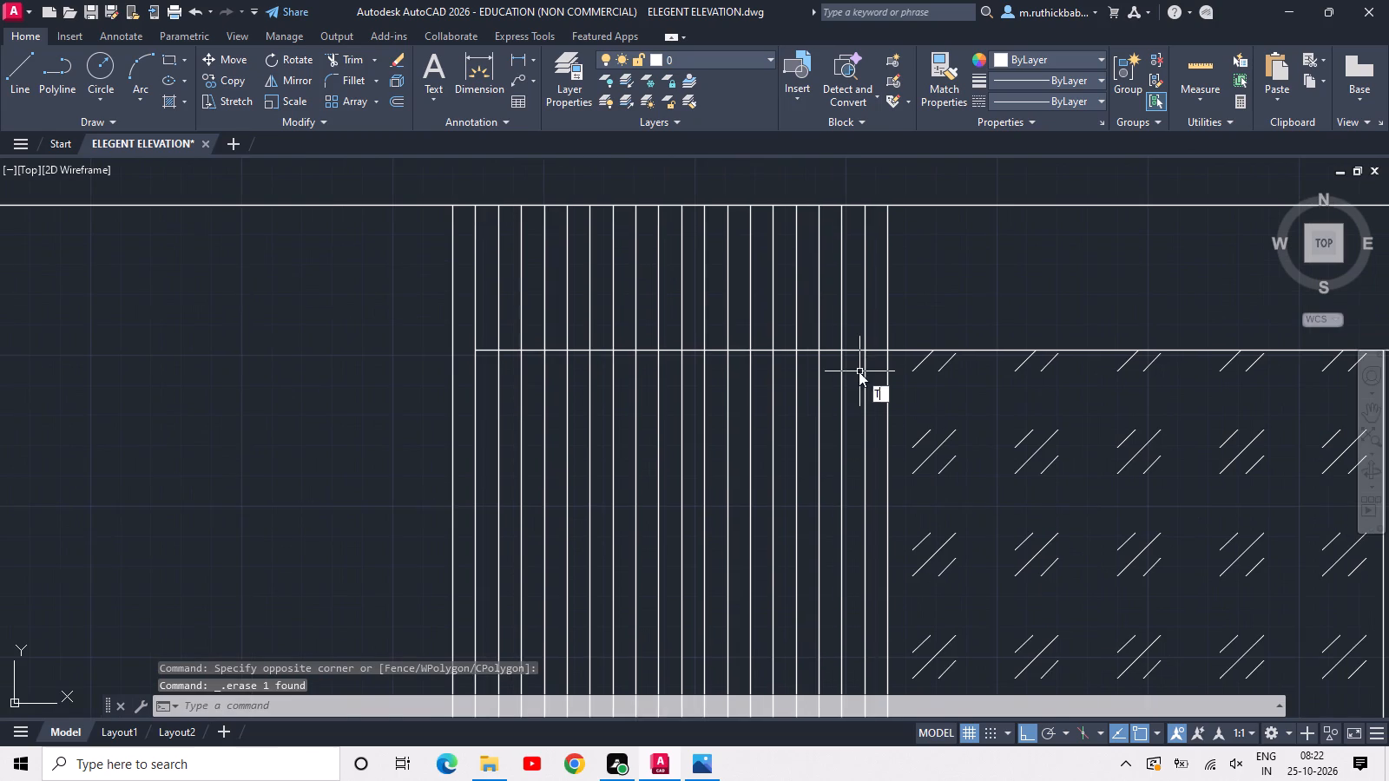
key(space)
drag(887, 358, 884, 349)
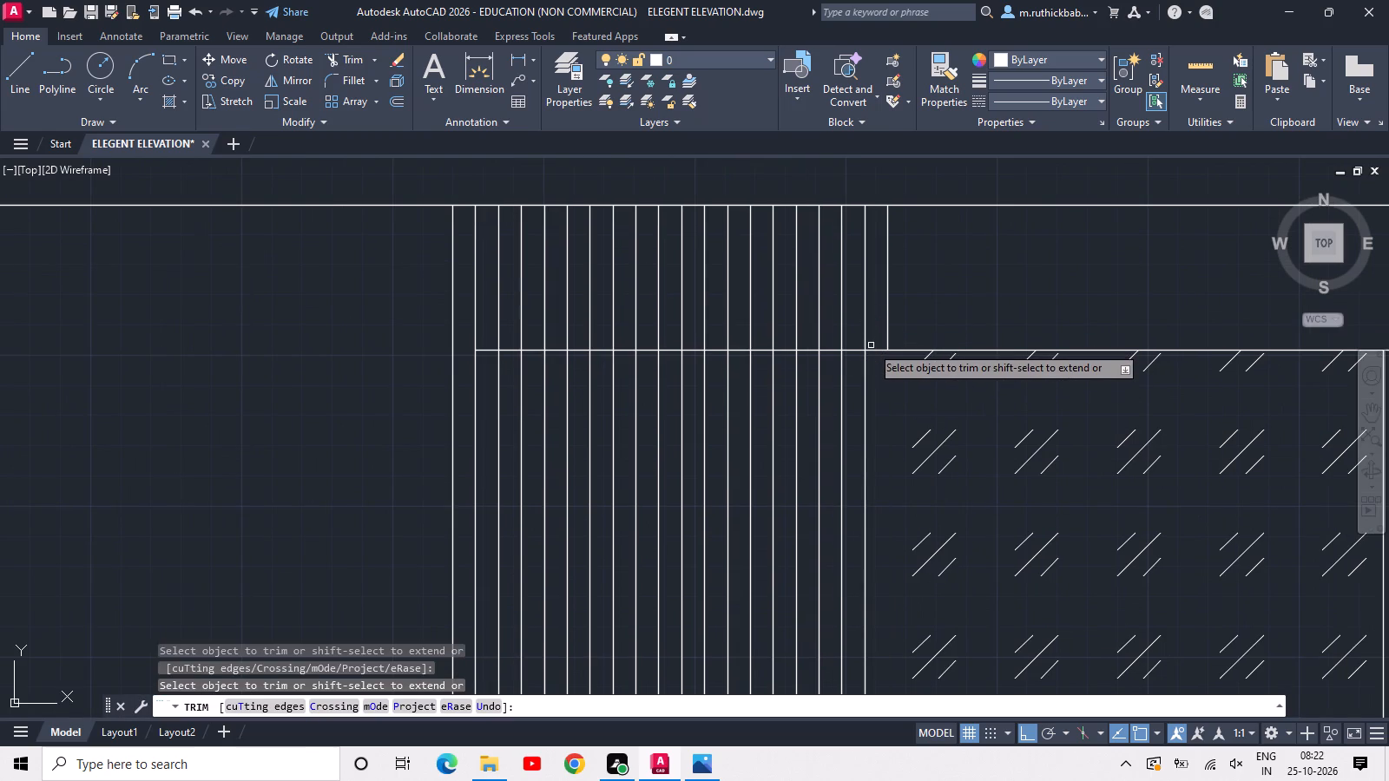
key(ctrl+z)
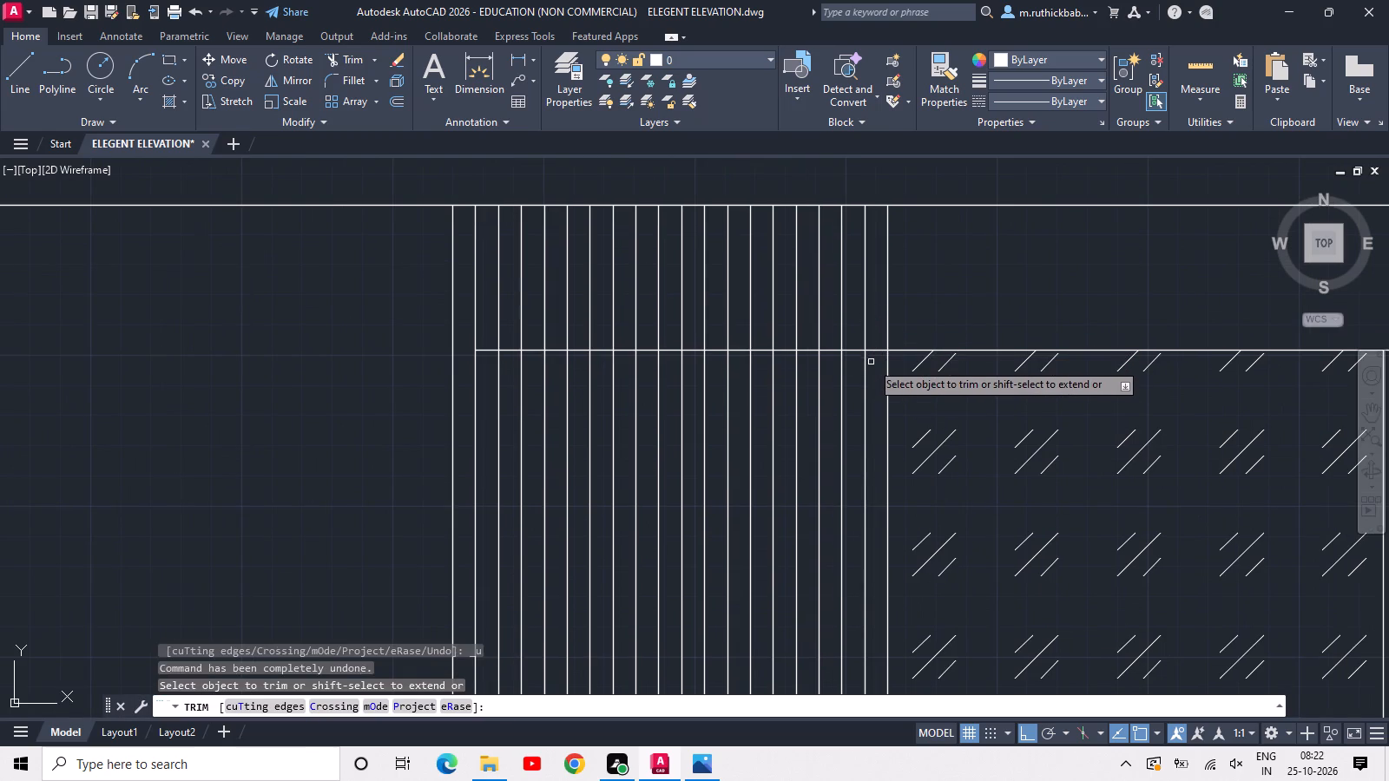
click(872, 361)
click(879, 330)
key(grave)
key(Escape)
key(Escape)
Erase the remaining horizontal line piece that crosses the right striped bay's stripes.
click(475, 316)
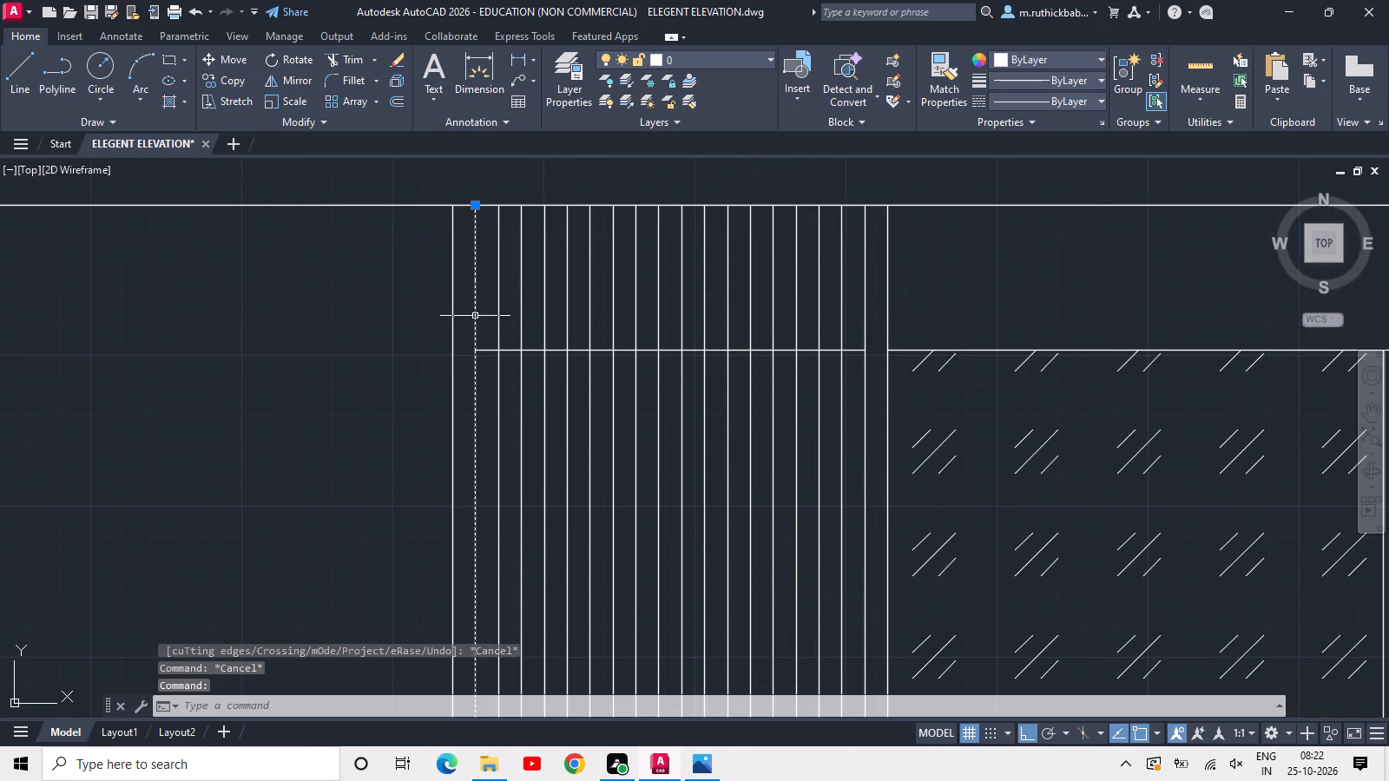
key(Escape)
click(632, 362)
click(626, 339)
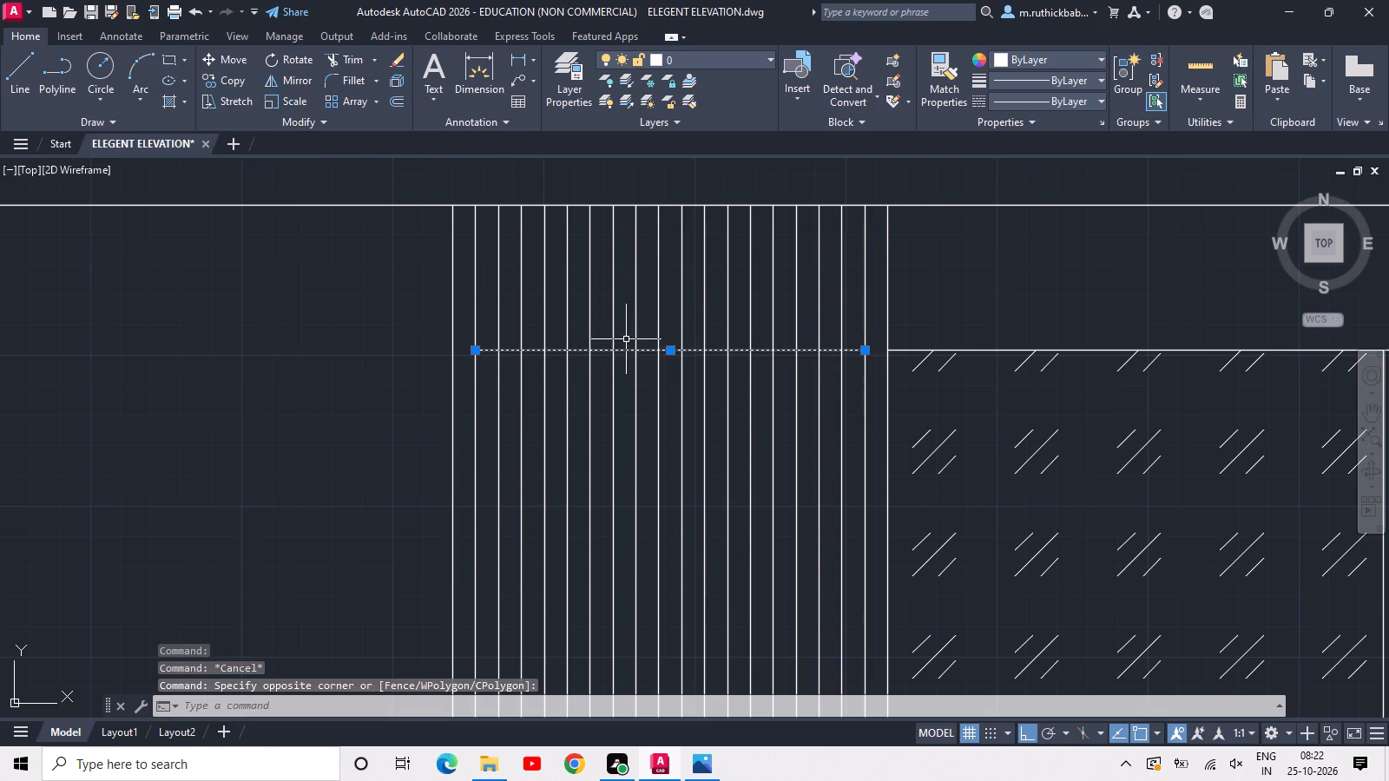
key(Delete)
Hatch the blank panel between the two striped bays with the DASH pattern at scale 50.
scroll(629, 335, down, 2)
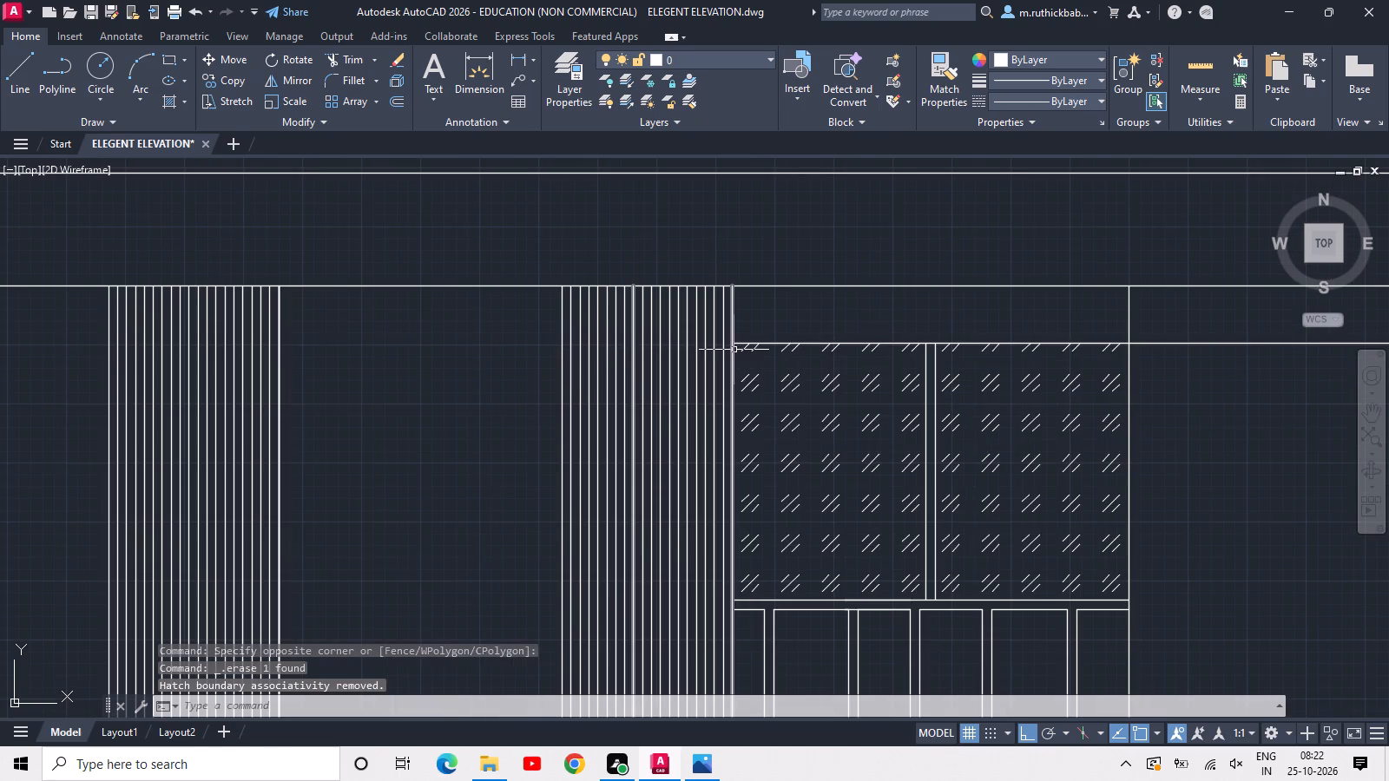
scroll(959, 367, down, 1)
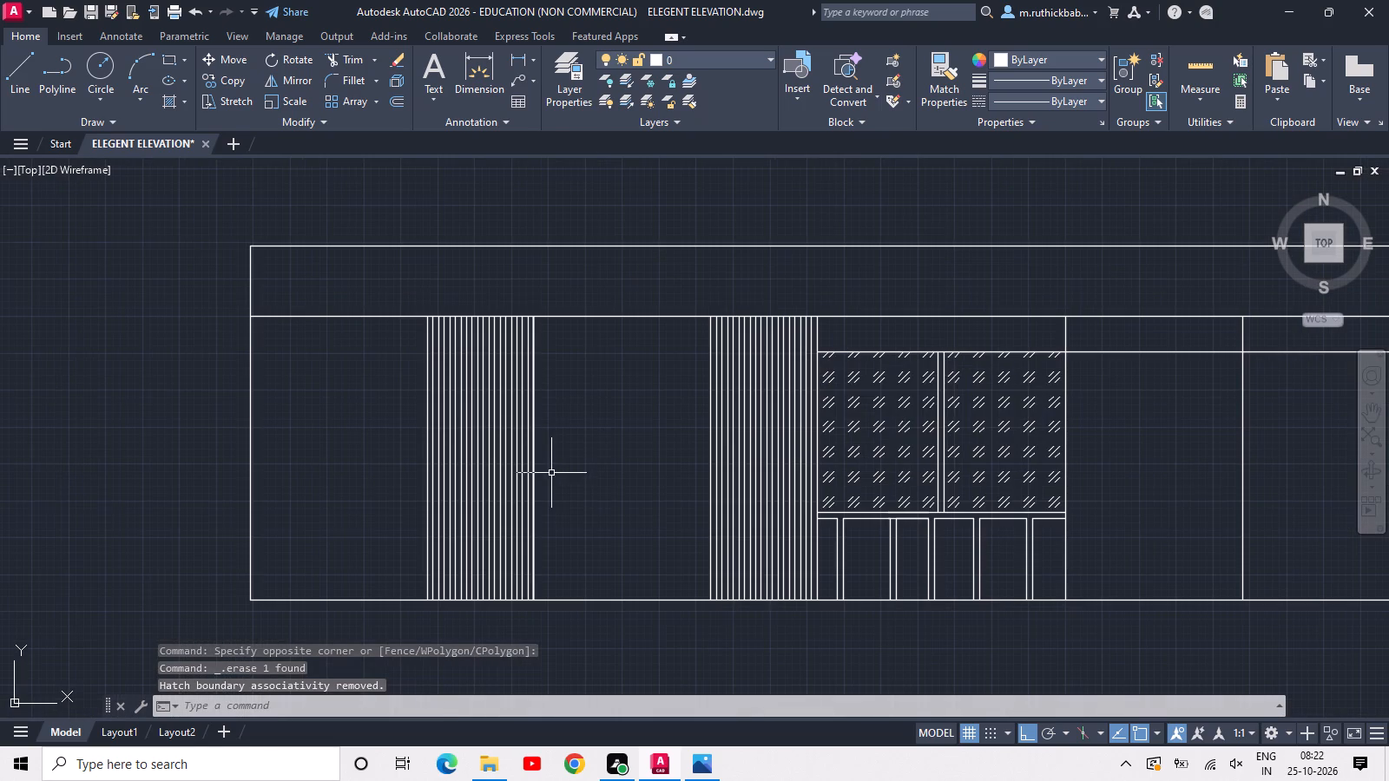
click(161, 95)
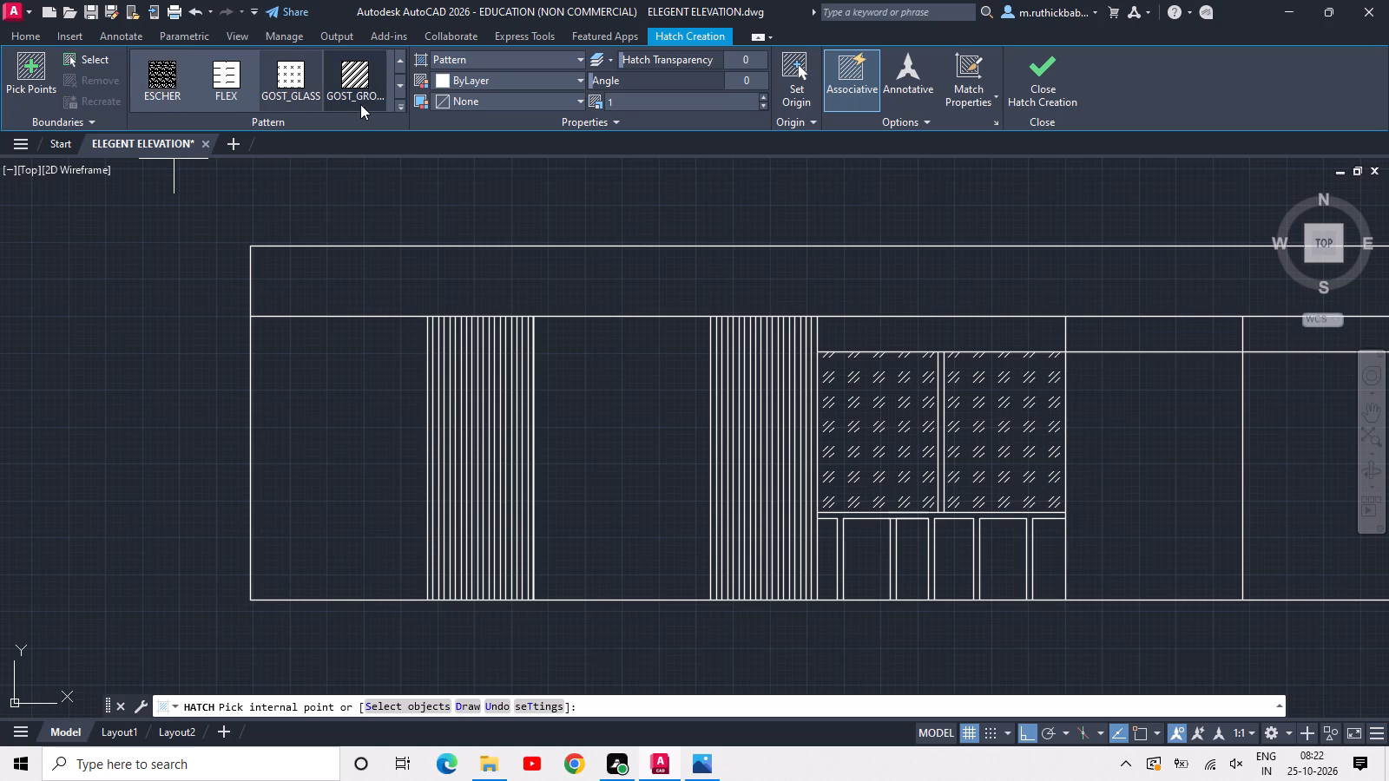
scroll(367, 100, down, 1)
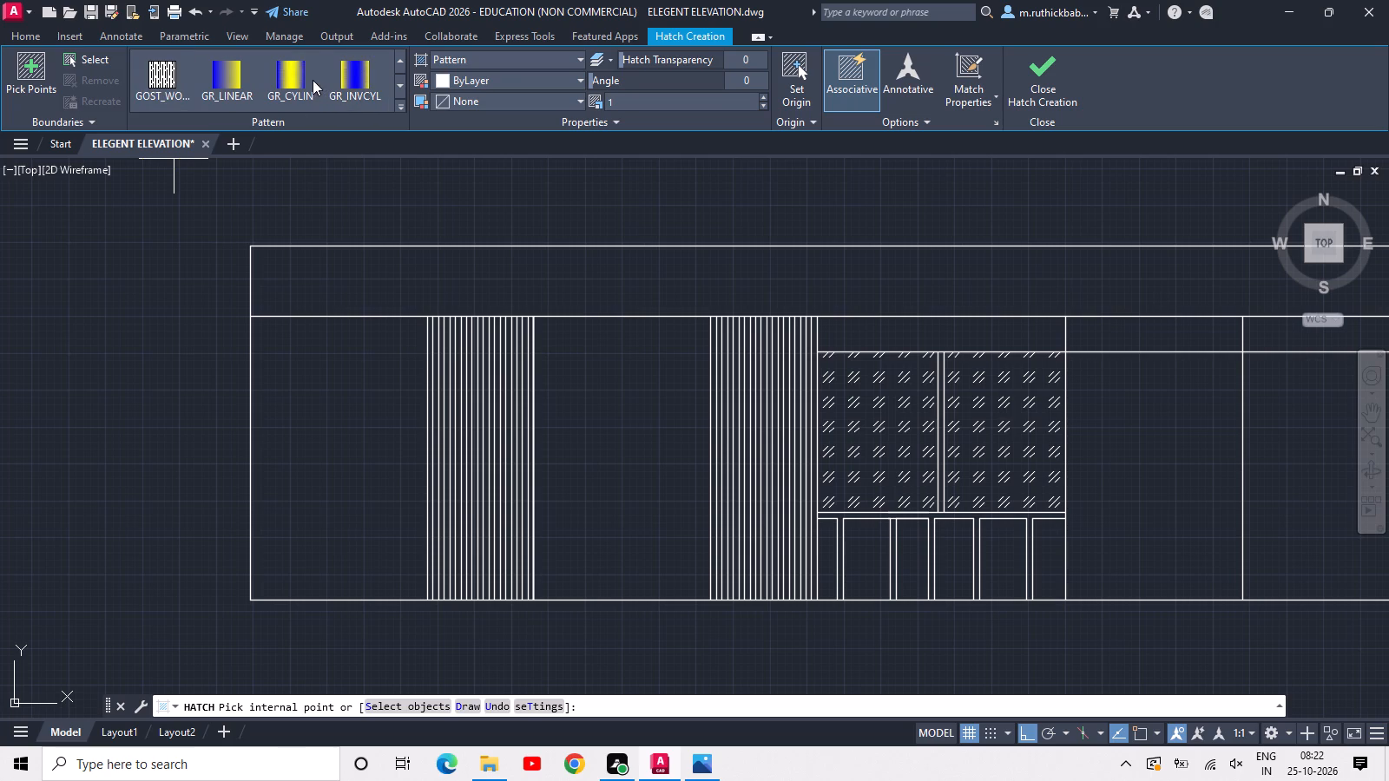
click(160, 85)
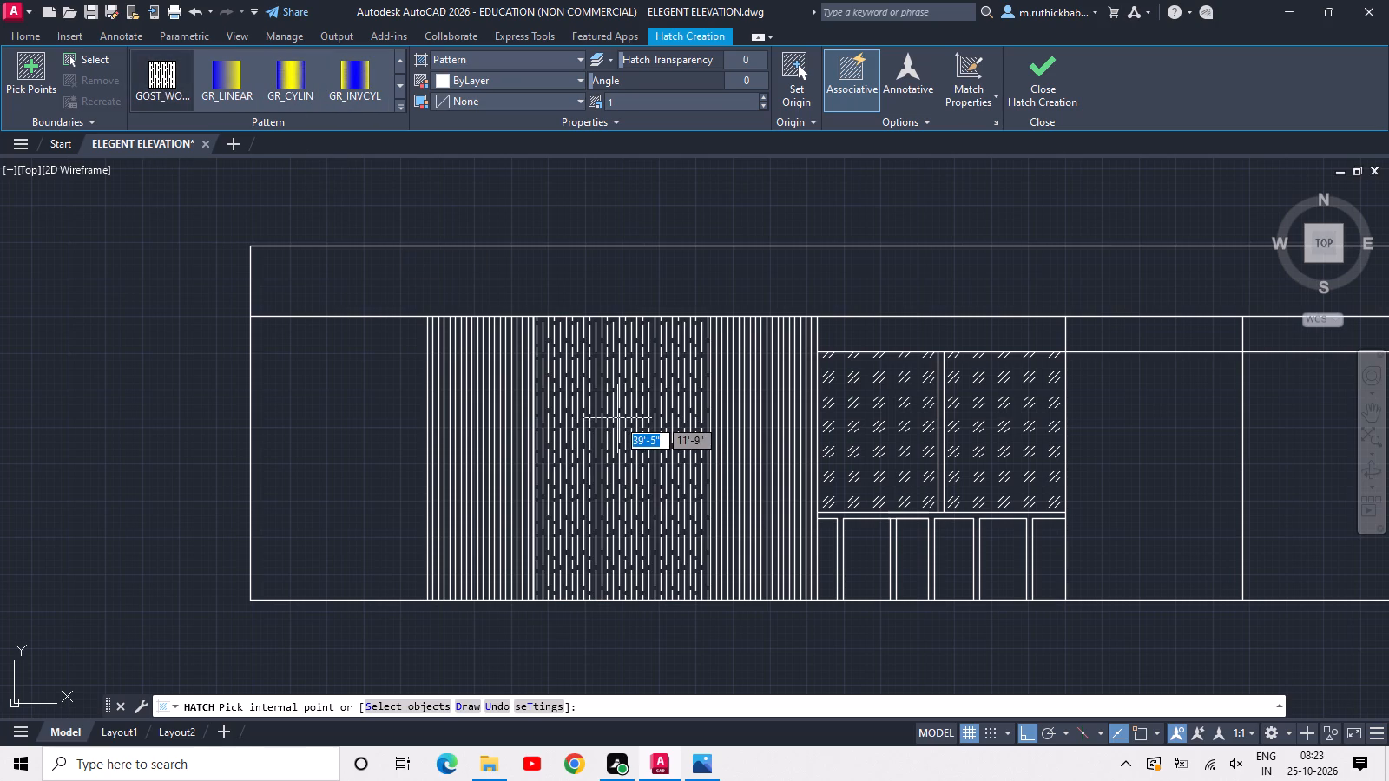
click(398, 67)
click(398, 67)
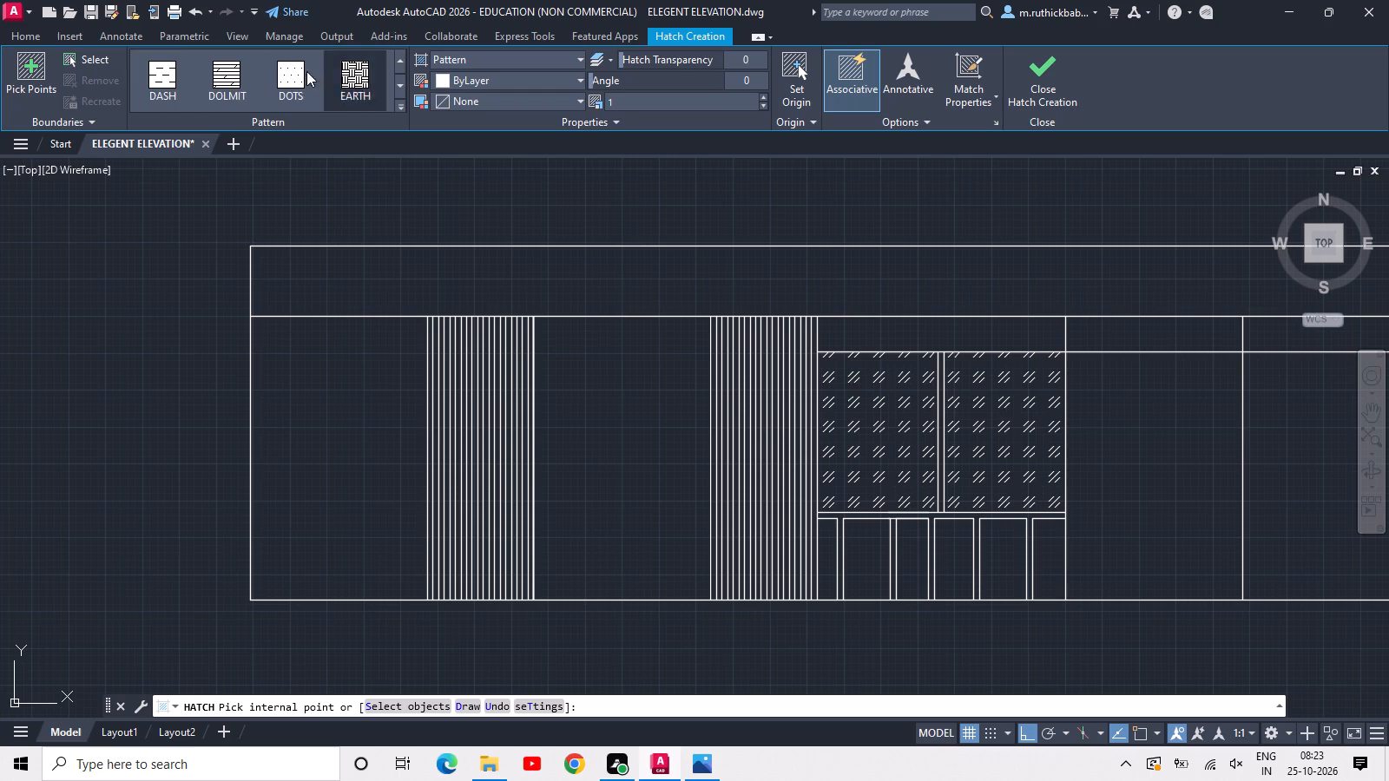
scroll(182, 75, up, 2)
scroll(200, 82, down, 1)
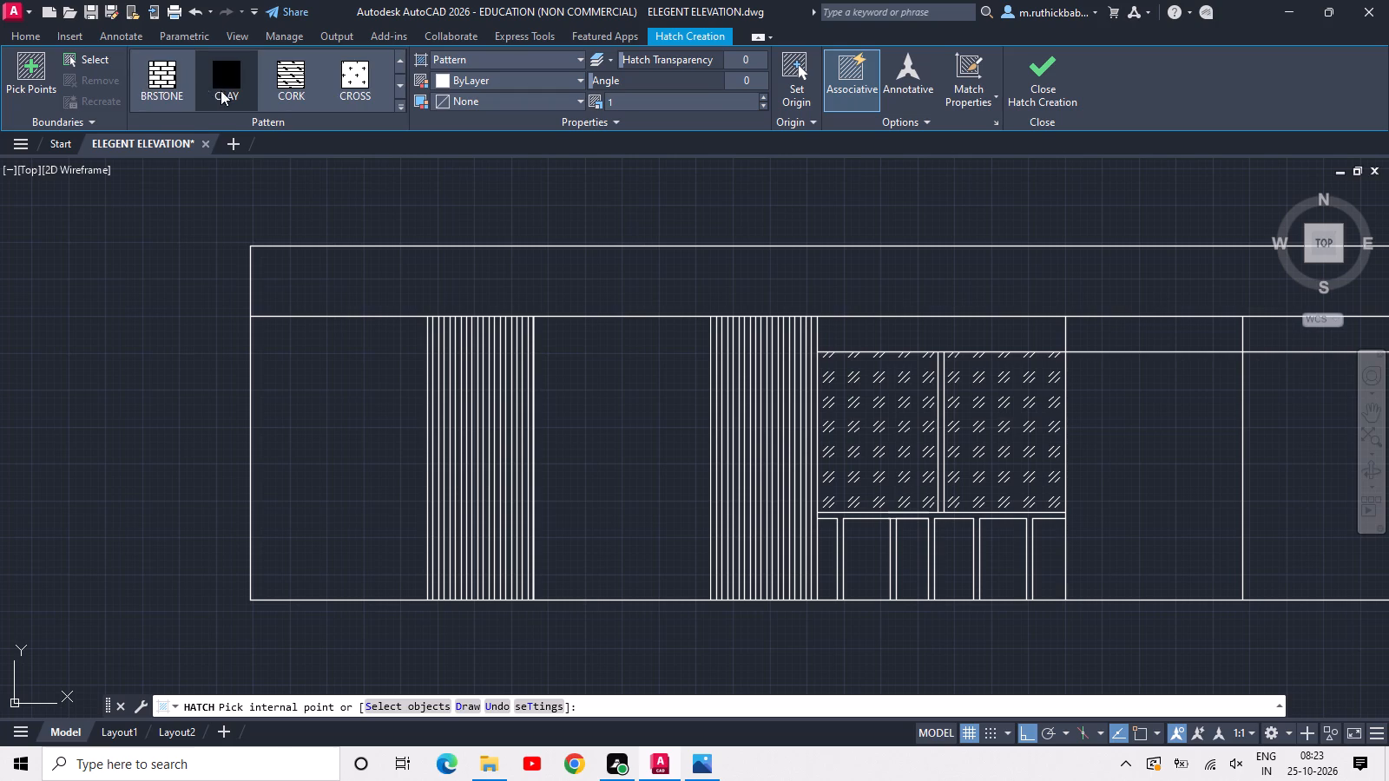
scroll(214, 89, down, 1)
click(159, 84)
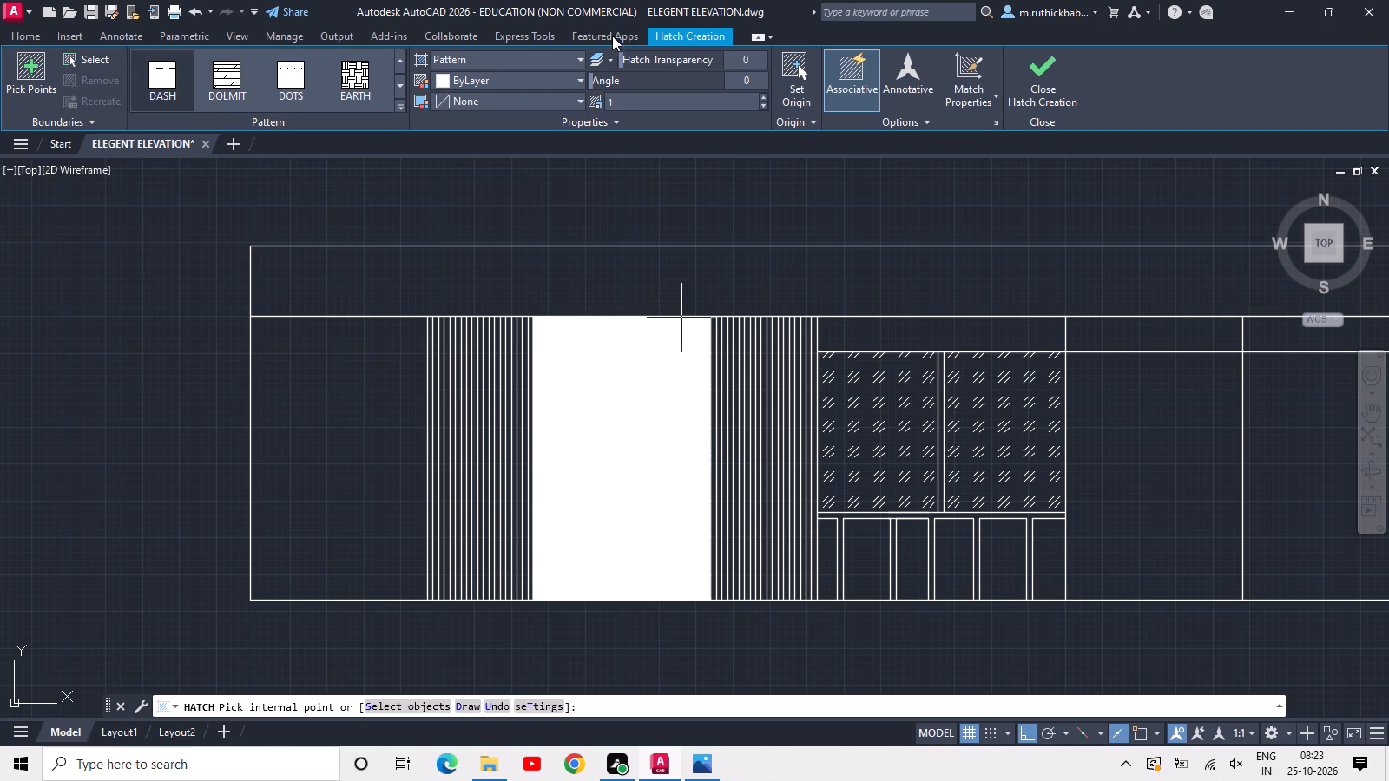
drag(622, 100, 574, 101)
text(50)
key(Return)
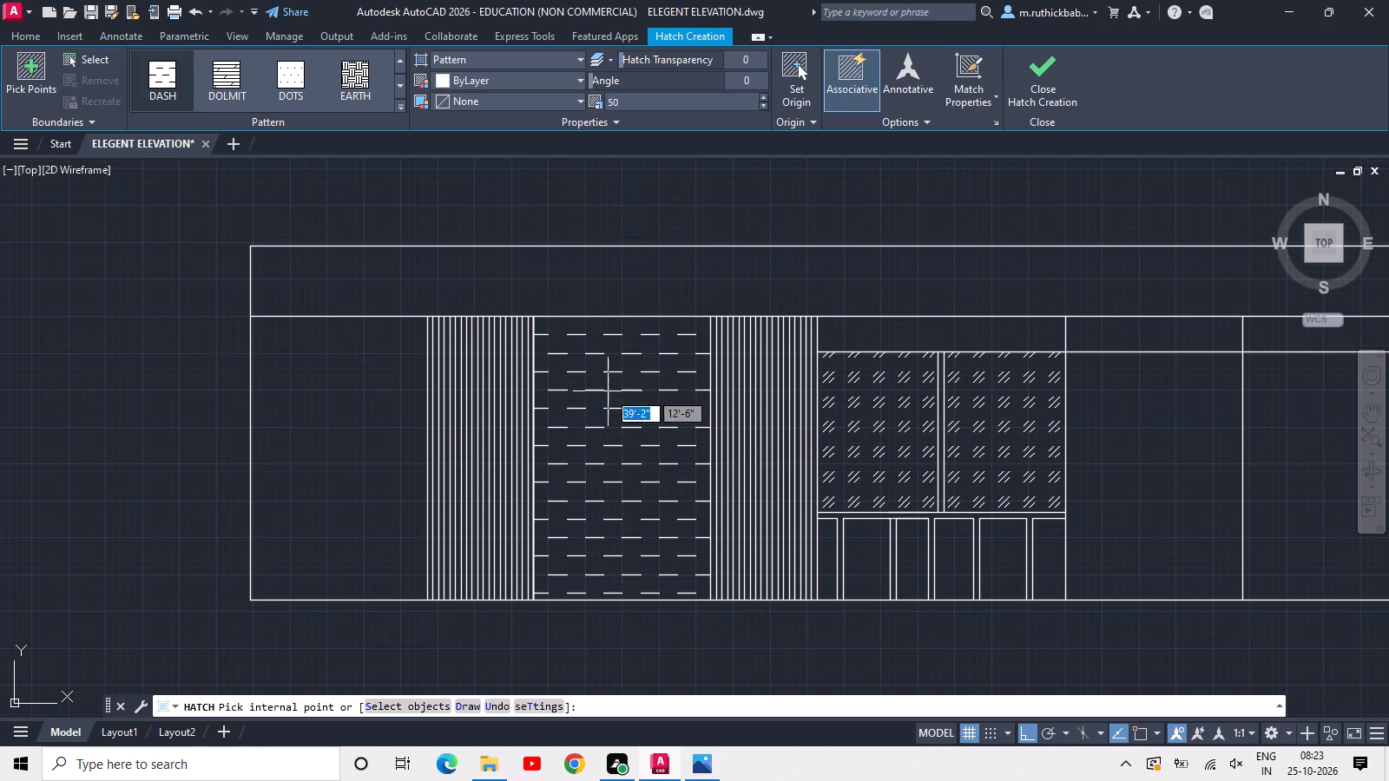
click(617, 463)
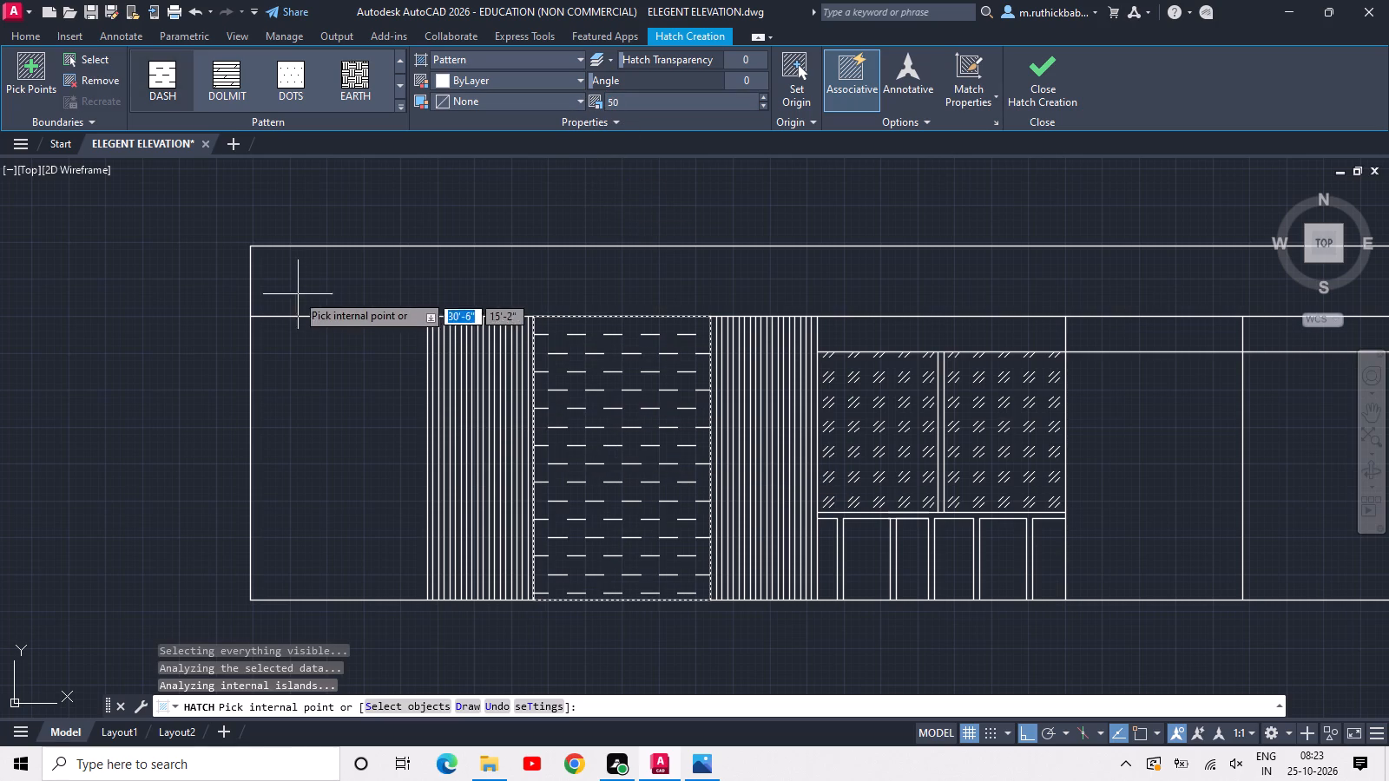
key(Escape)
Draw a vertical line 2' long across the top band, just right of the glazed frame's right edge.
scroll(221, 292, down, 1)
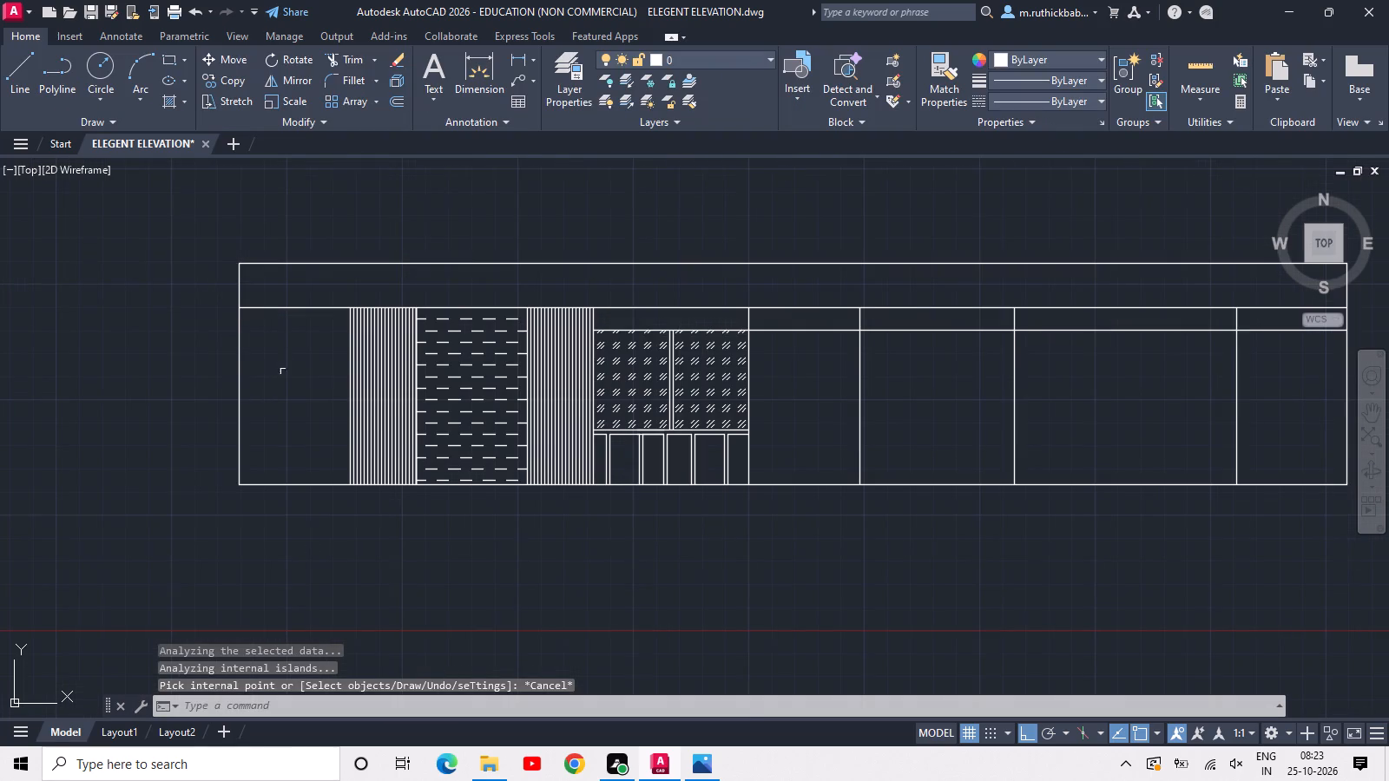
middle_drag(307, 365, 271, 396)
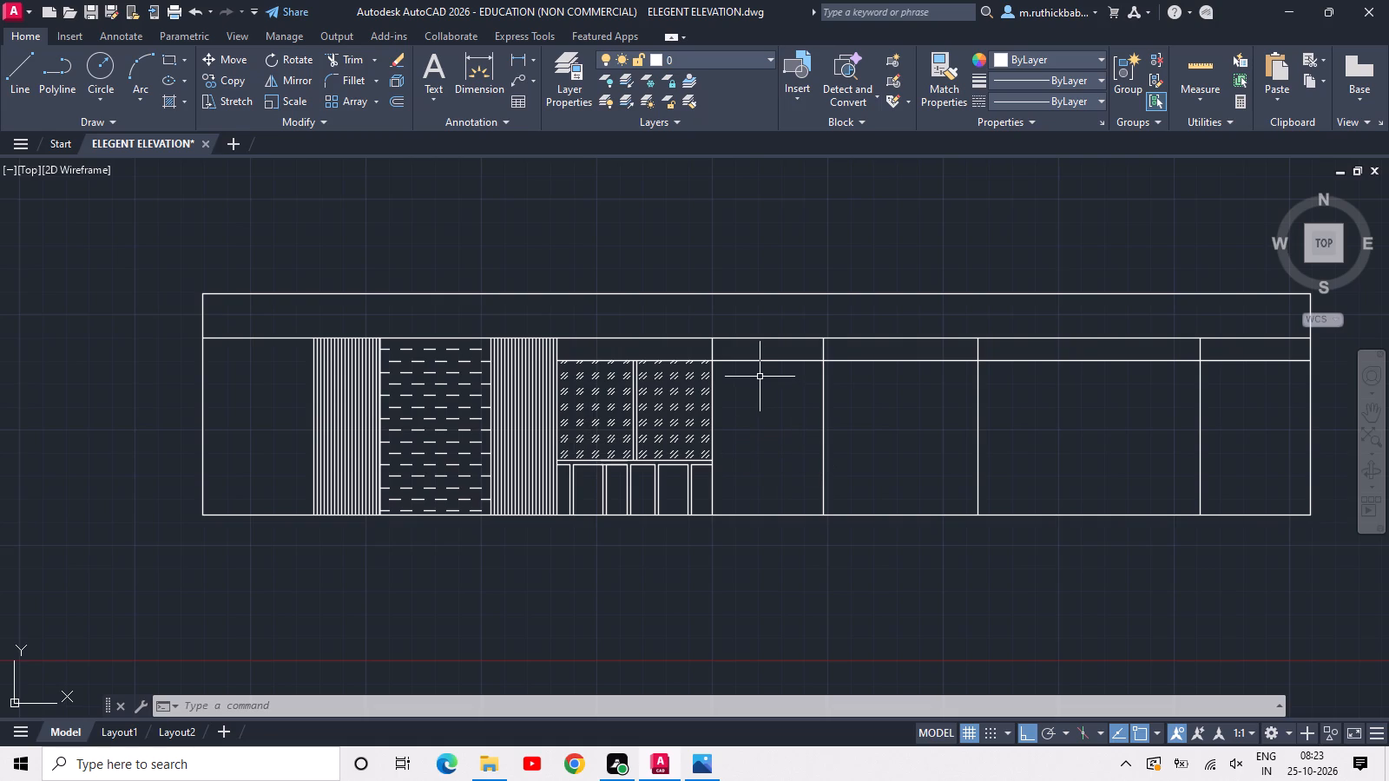
scroll(725, 337, up, 3)
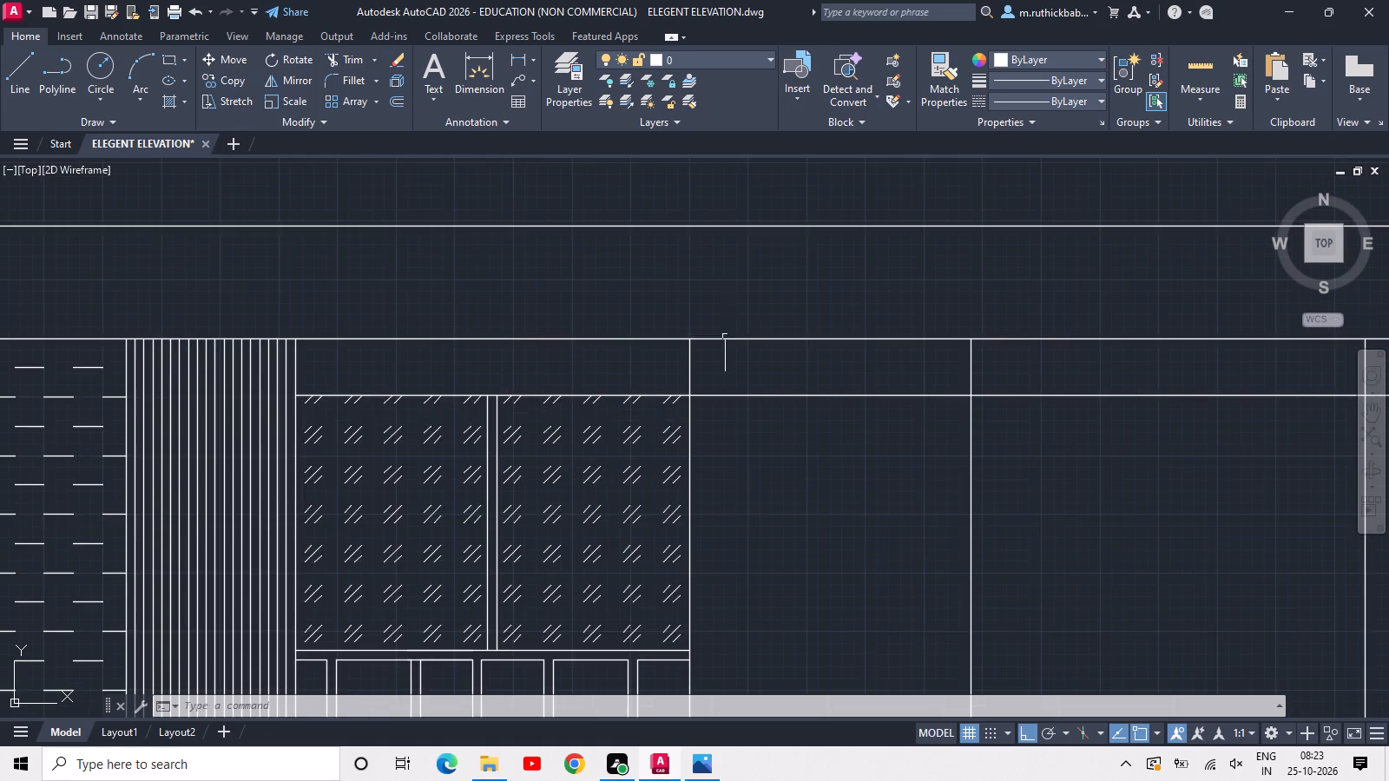
scroll(725, 337, up, 1)
text(L)
key(space)
scroll(707, 337, down, 1)
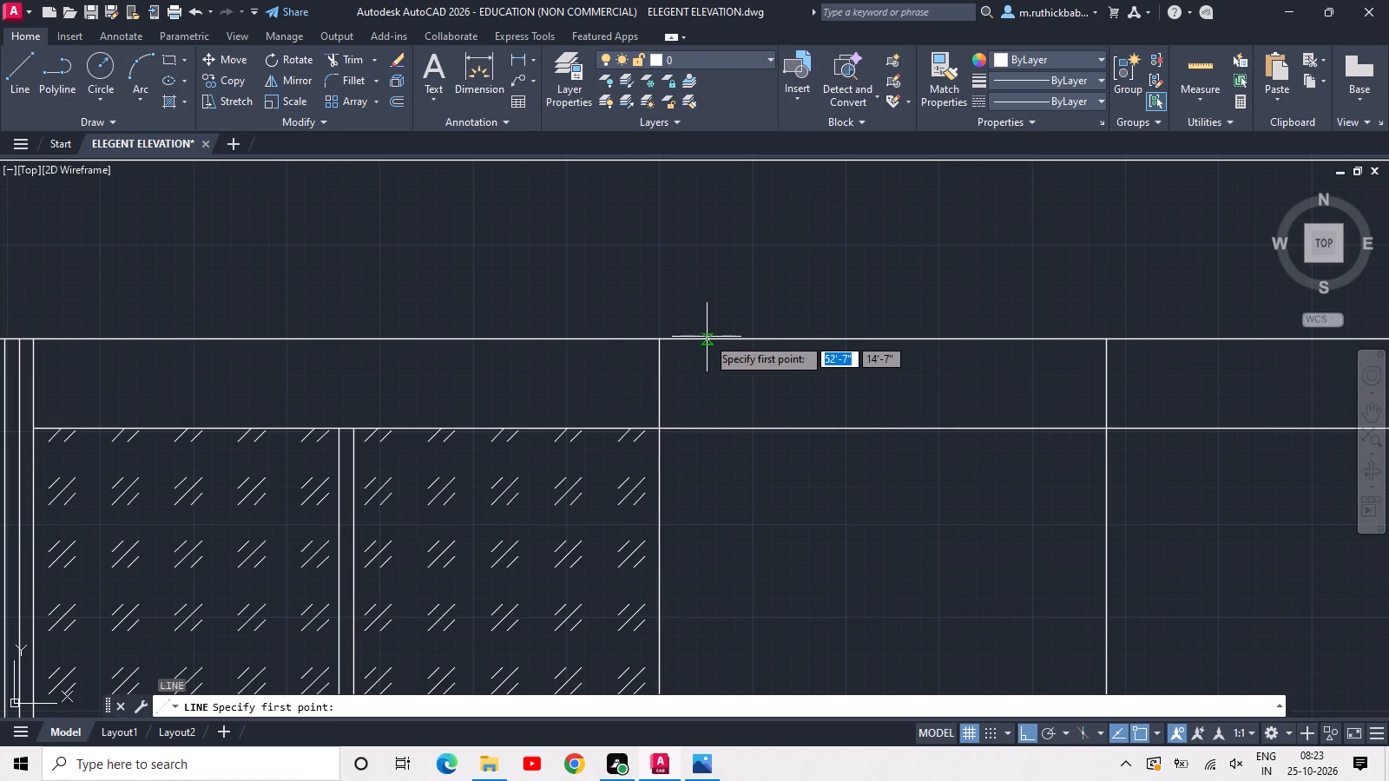
click(702, 339)
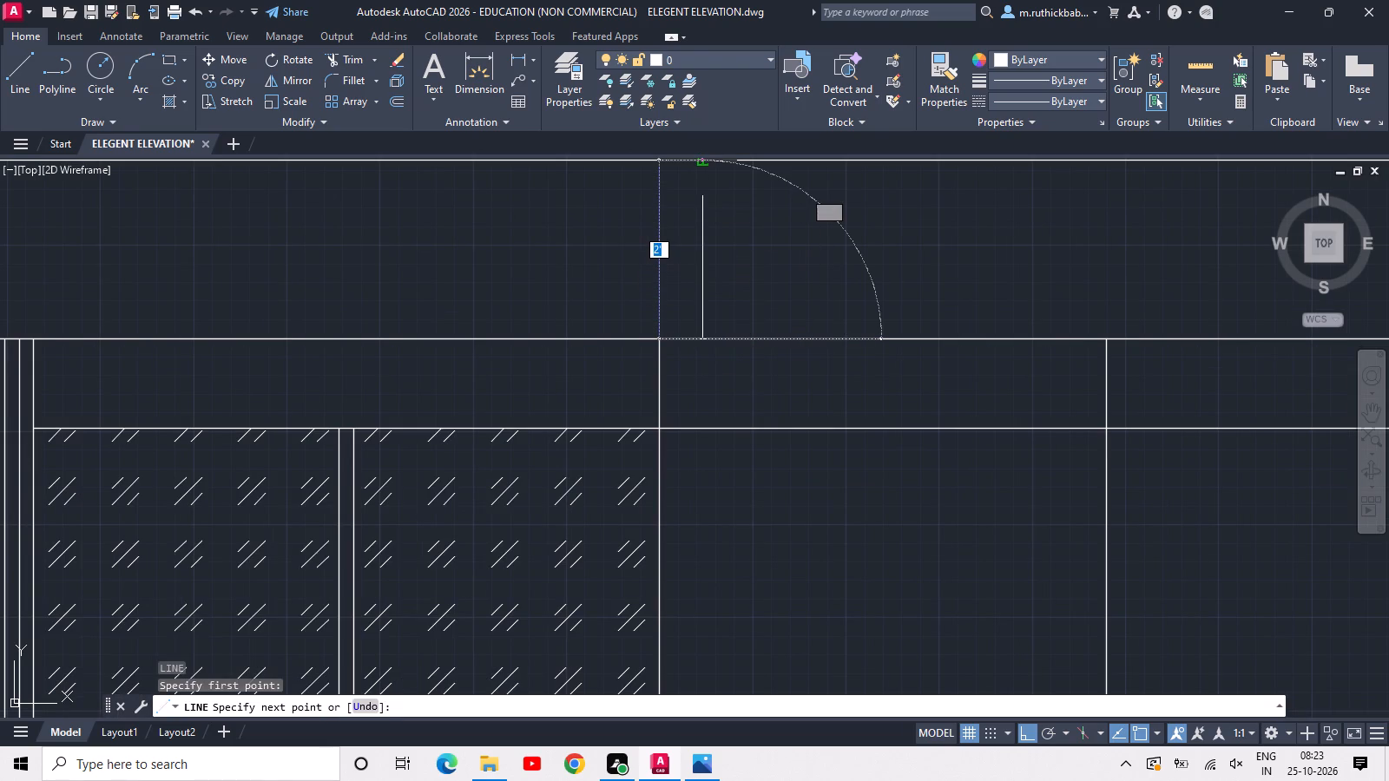
click(700, 160)
scroll(700, 160, down, 2)
key(Escape)
Draw a second 2' vertical line across the top band, just inside the right edge of the blank bay beside the glazed frame.
middle_drag(744, 187, 734, 195)
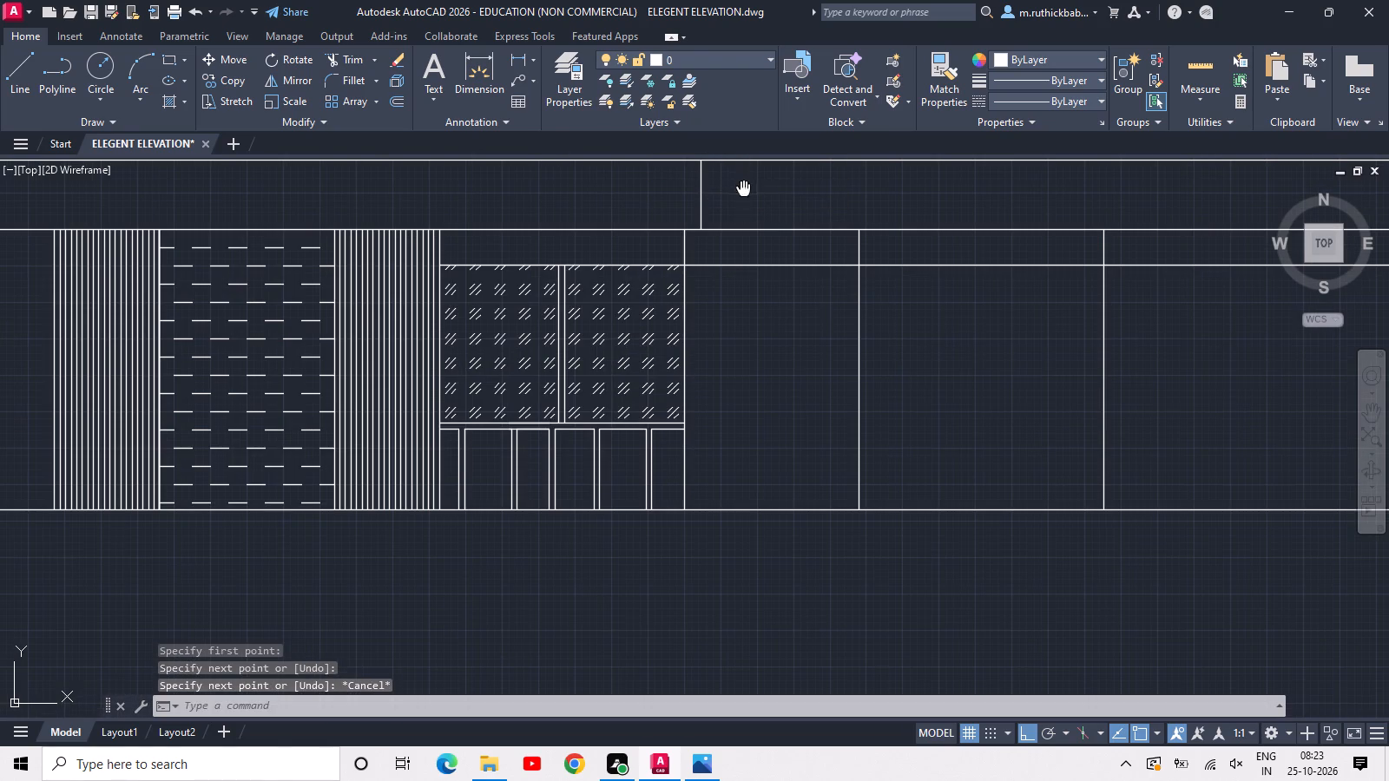
middle_drag(734, 195, 659, 240)
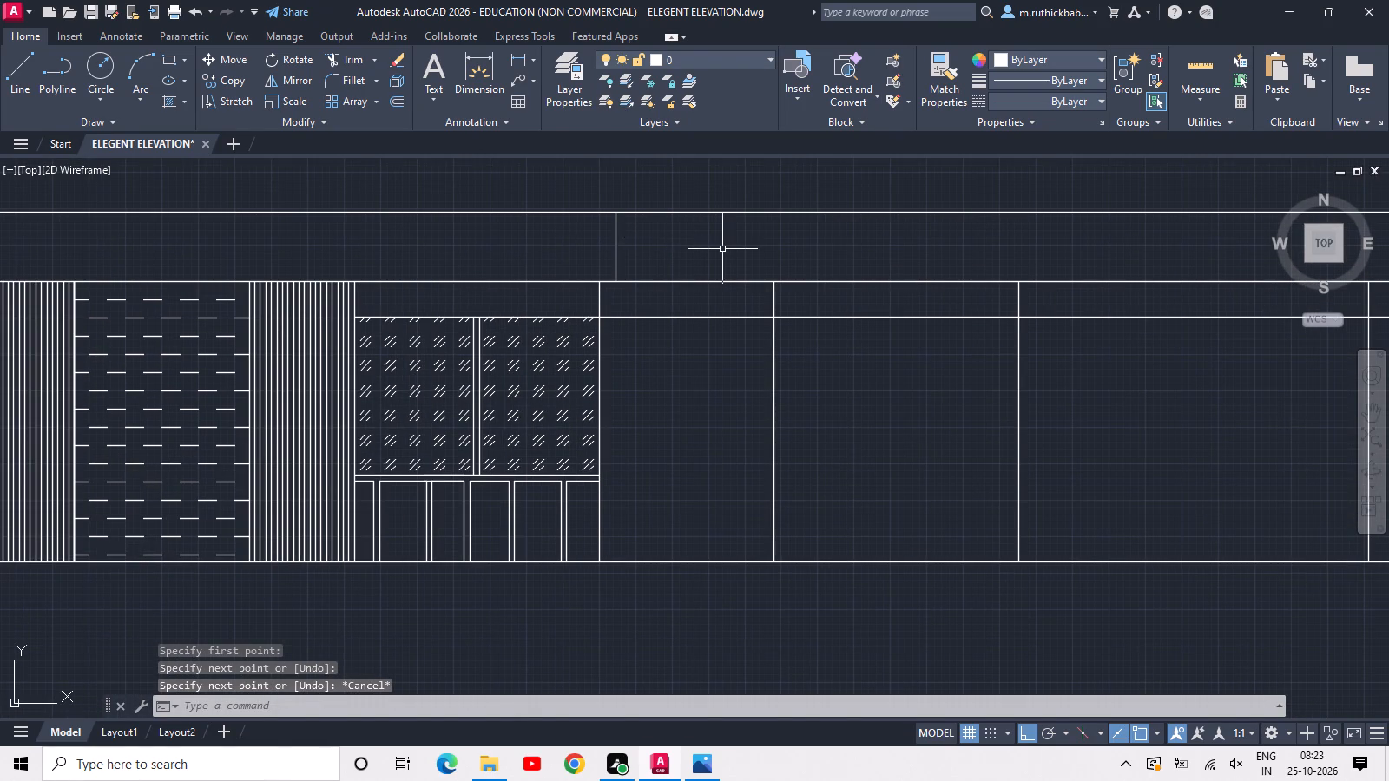
key(space)
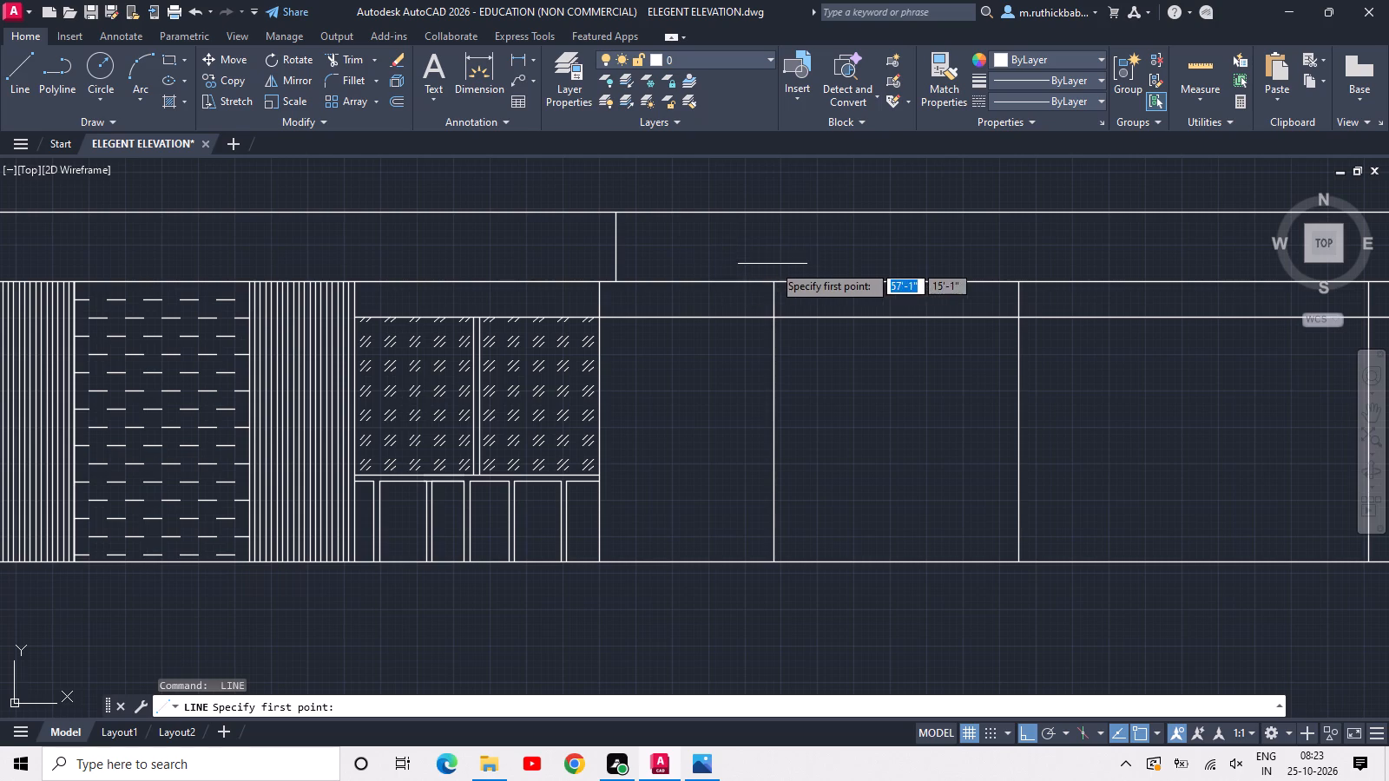
click(752, 279)
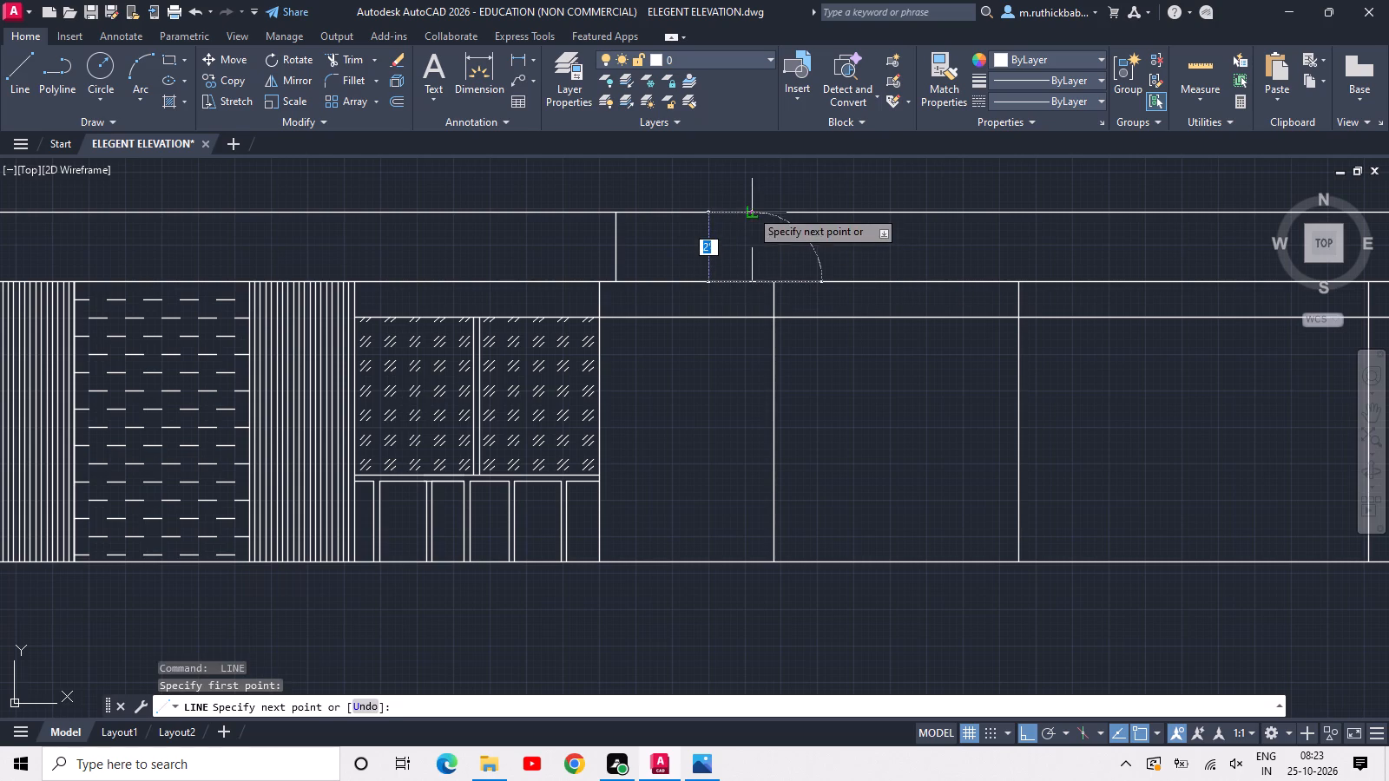
click(750, 209)
key(Escape)
Trim the band's bottom line between the two new verticals and the horizontal line crossing the blank bay below.
key(t)
text(R)
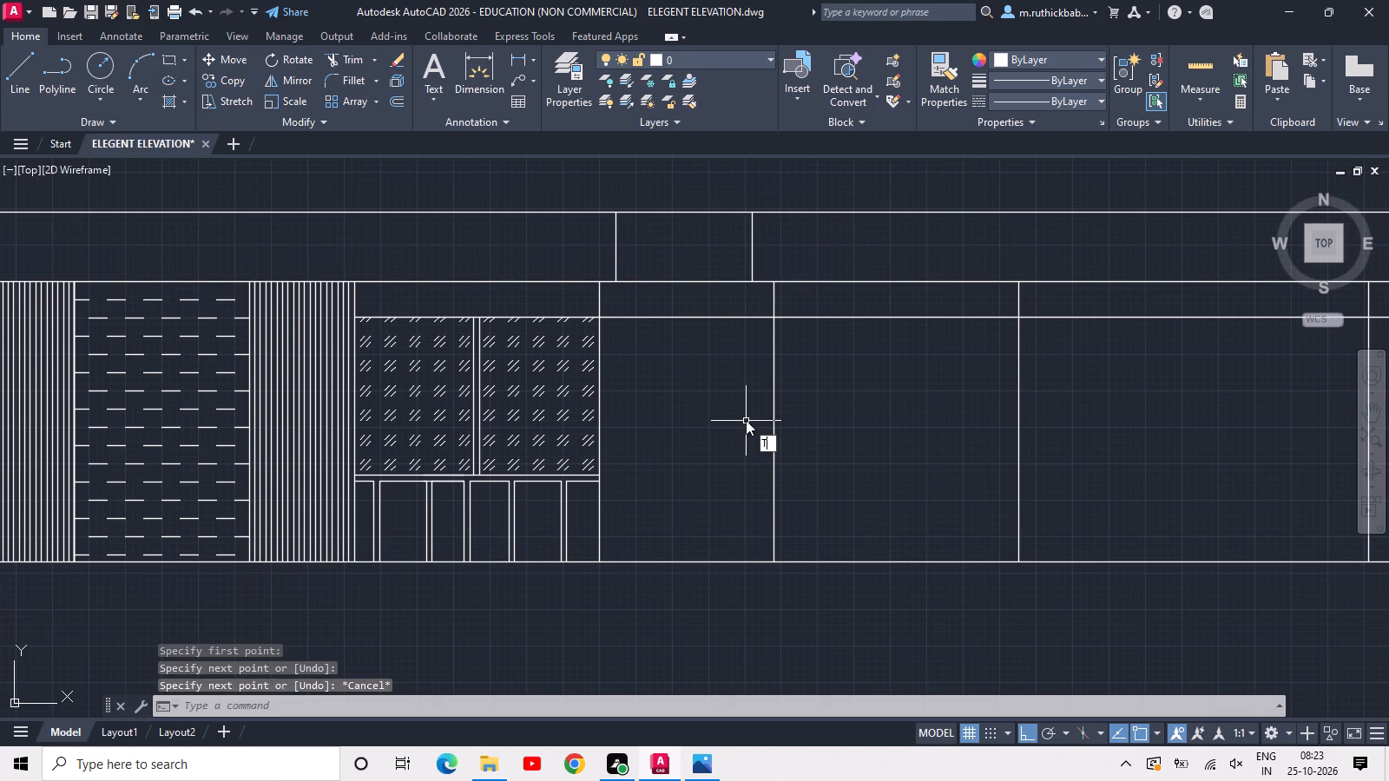
key(space)
key(space)
click(708, 424)
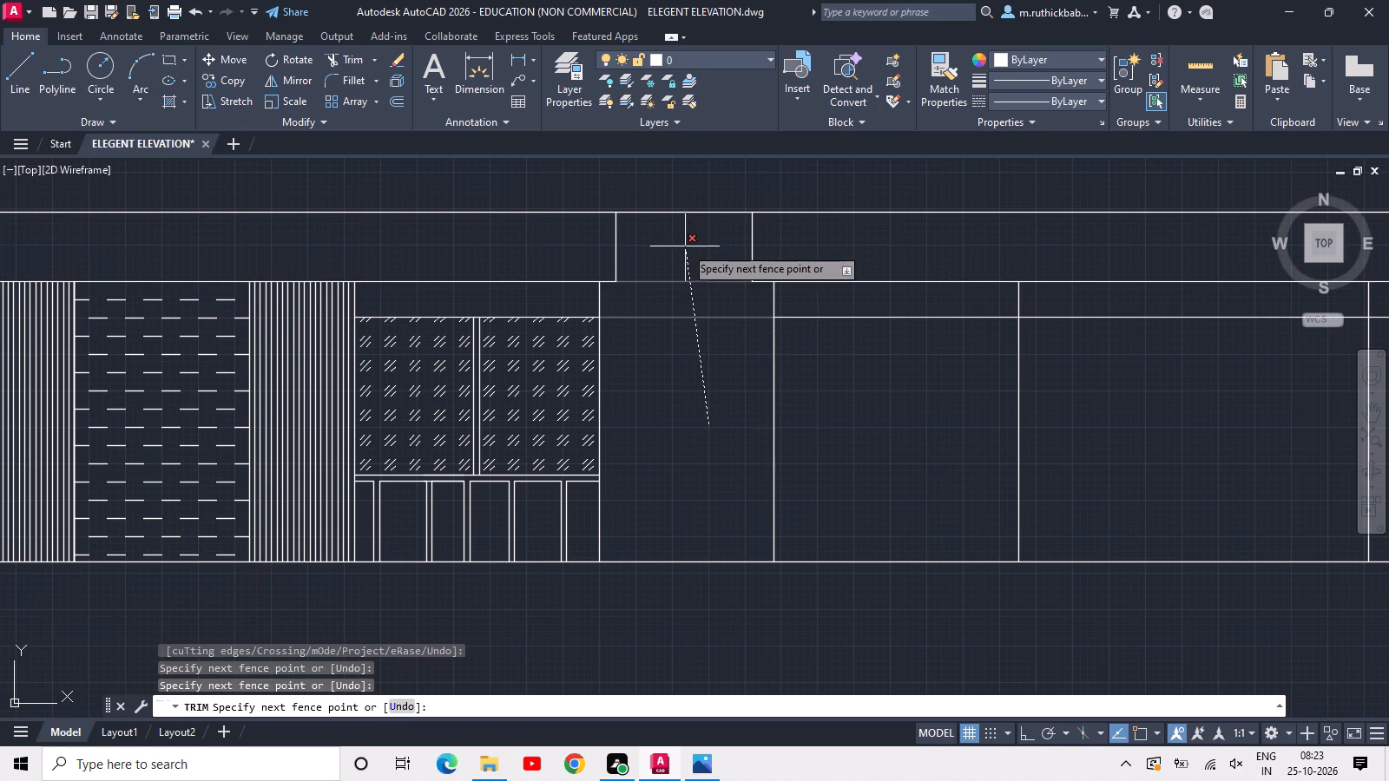
click(685, 247)
scroll(690, 310, down, 1)
key(Escape)
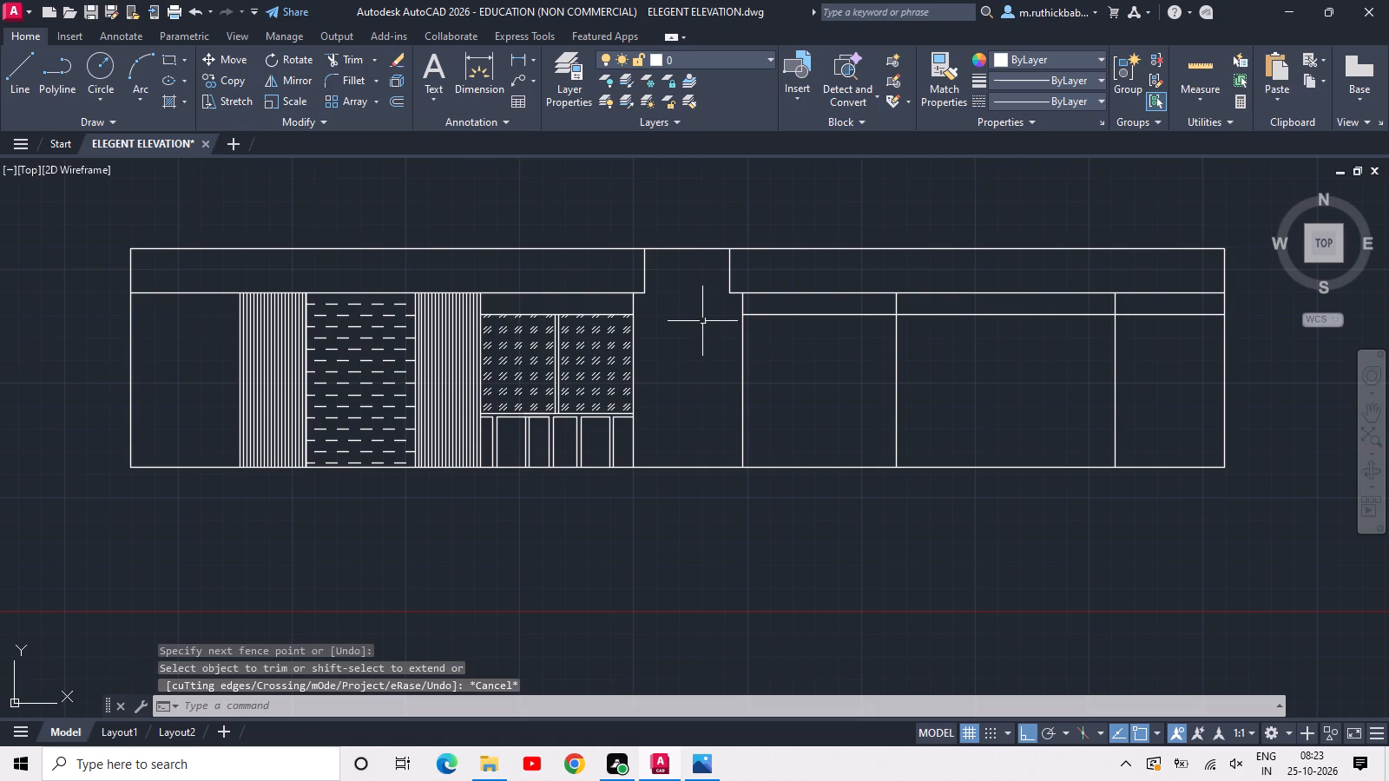
Copy the glass-hatched panes, mullion, sill lines and lower posts into the equal-width bay right of the opening, aligned at its bottom-right corner.
middle_drag(702, 321, 558, 321)
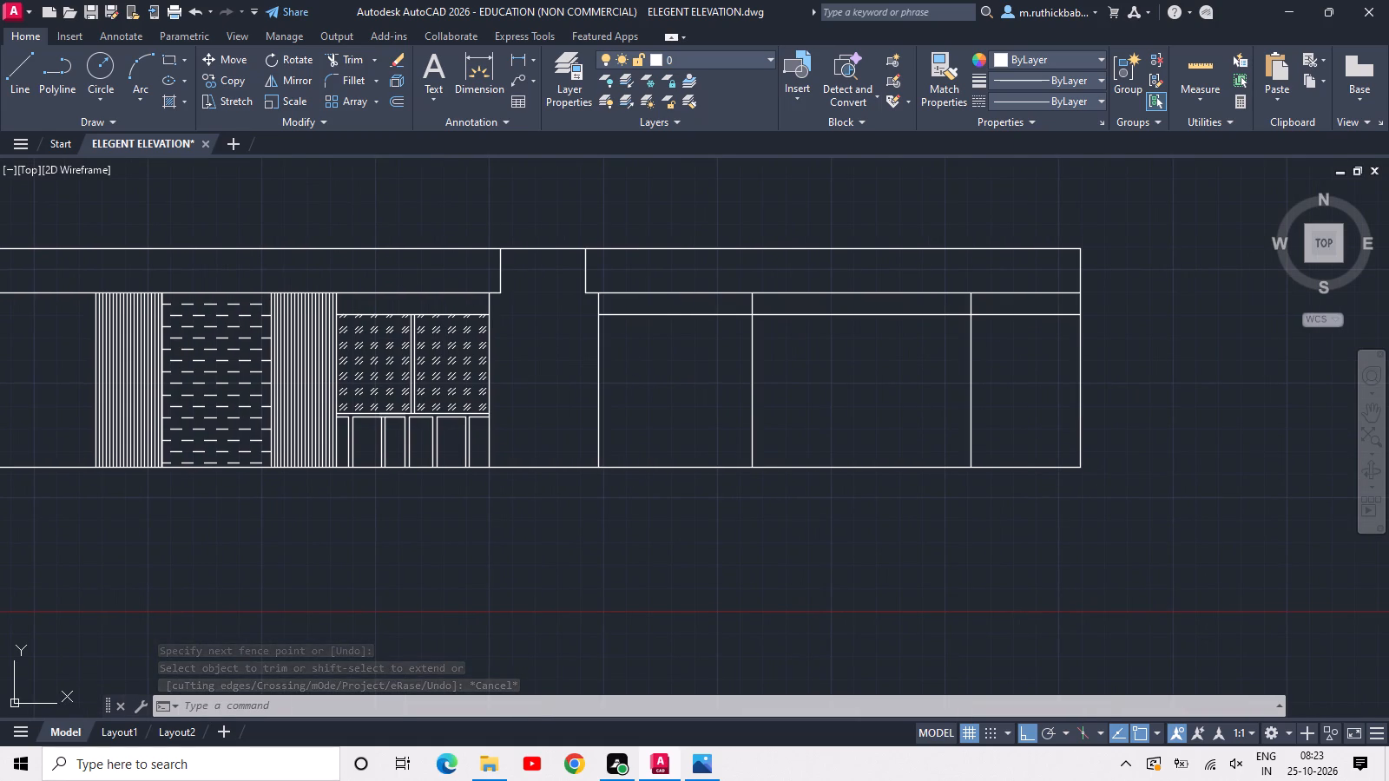
click(470, 327)
click(473, 454)
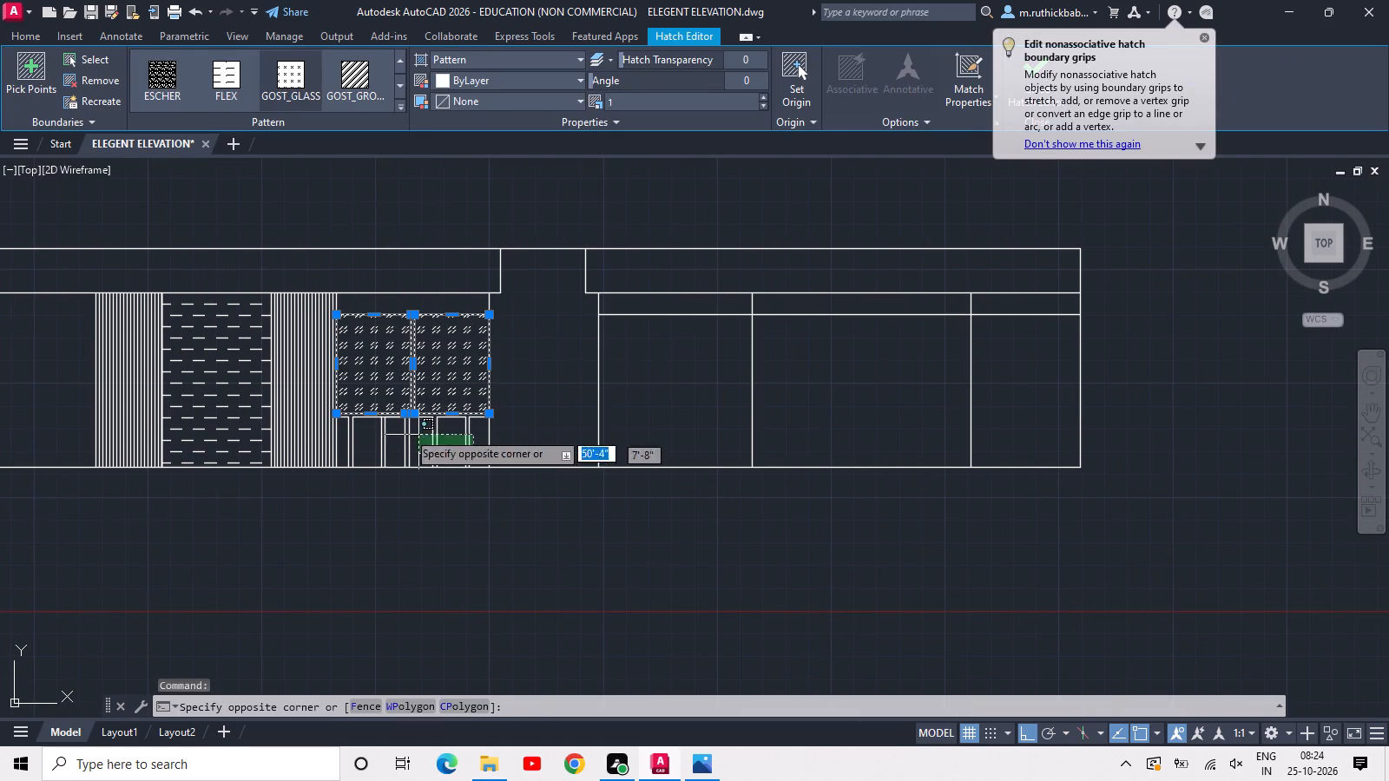
click(344, 346)
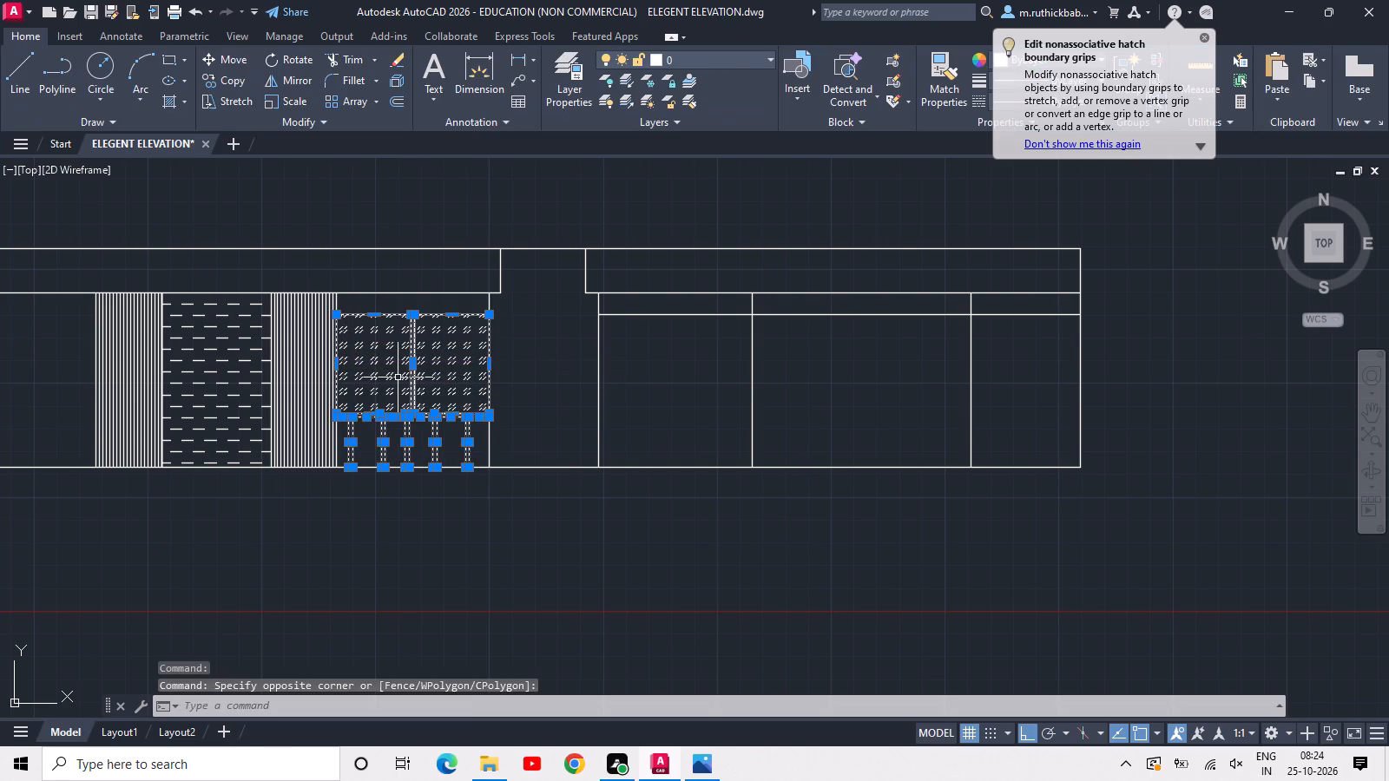
key(c)
text(O)
key(space)
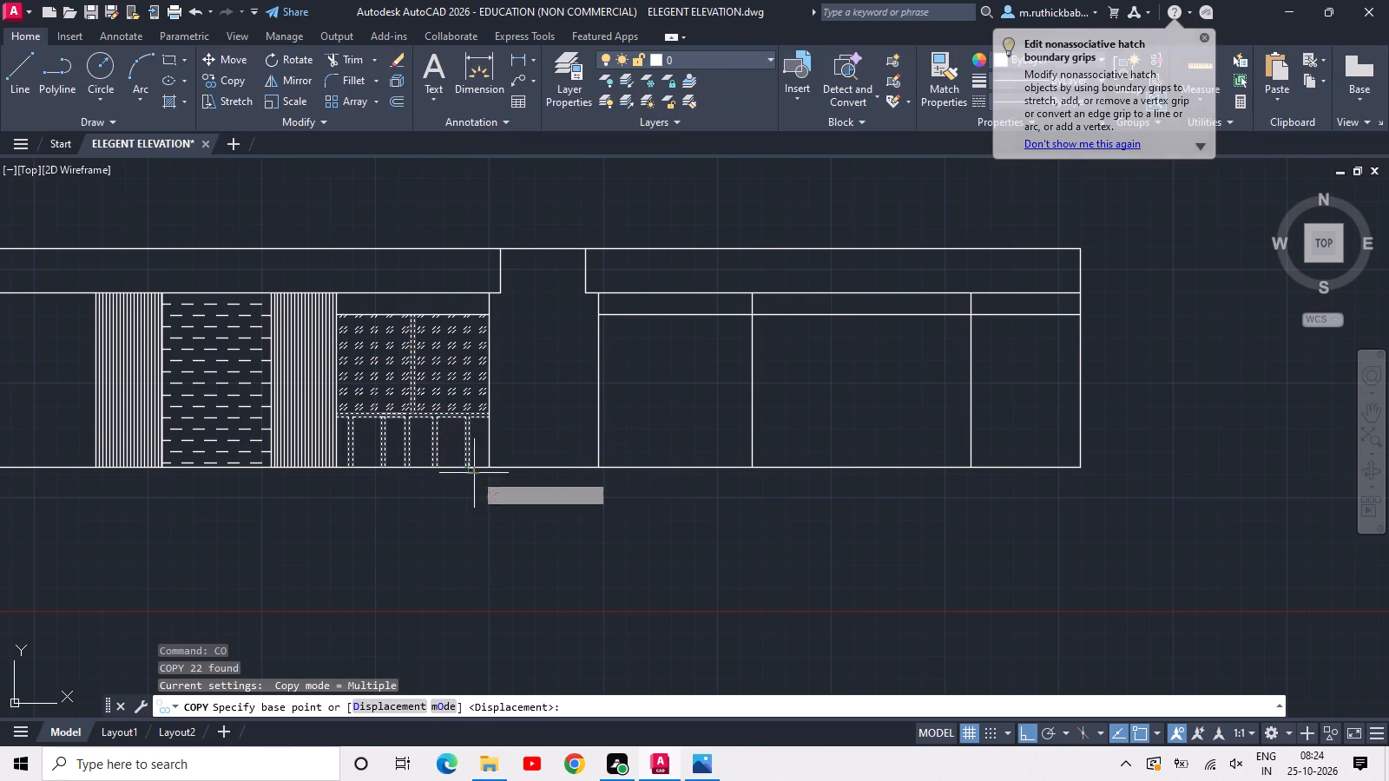
click(489, 471)
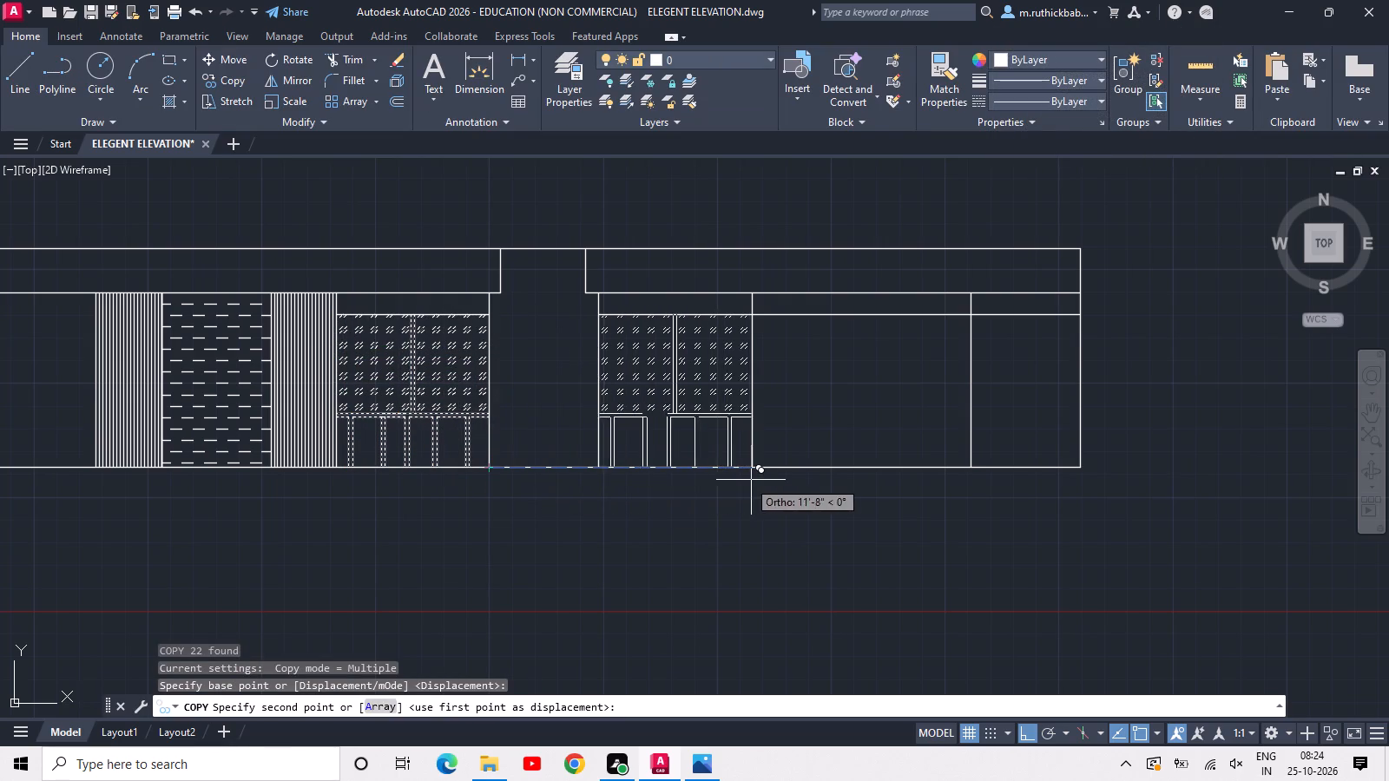
click(751, 466)
key(Escape)
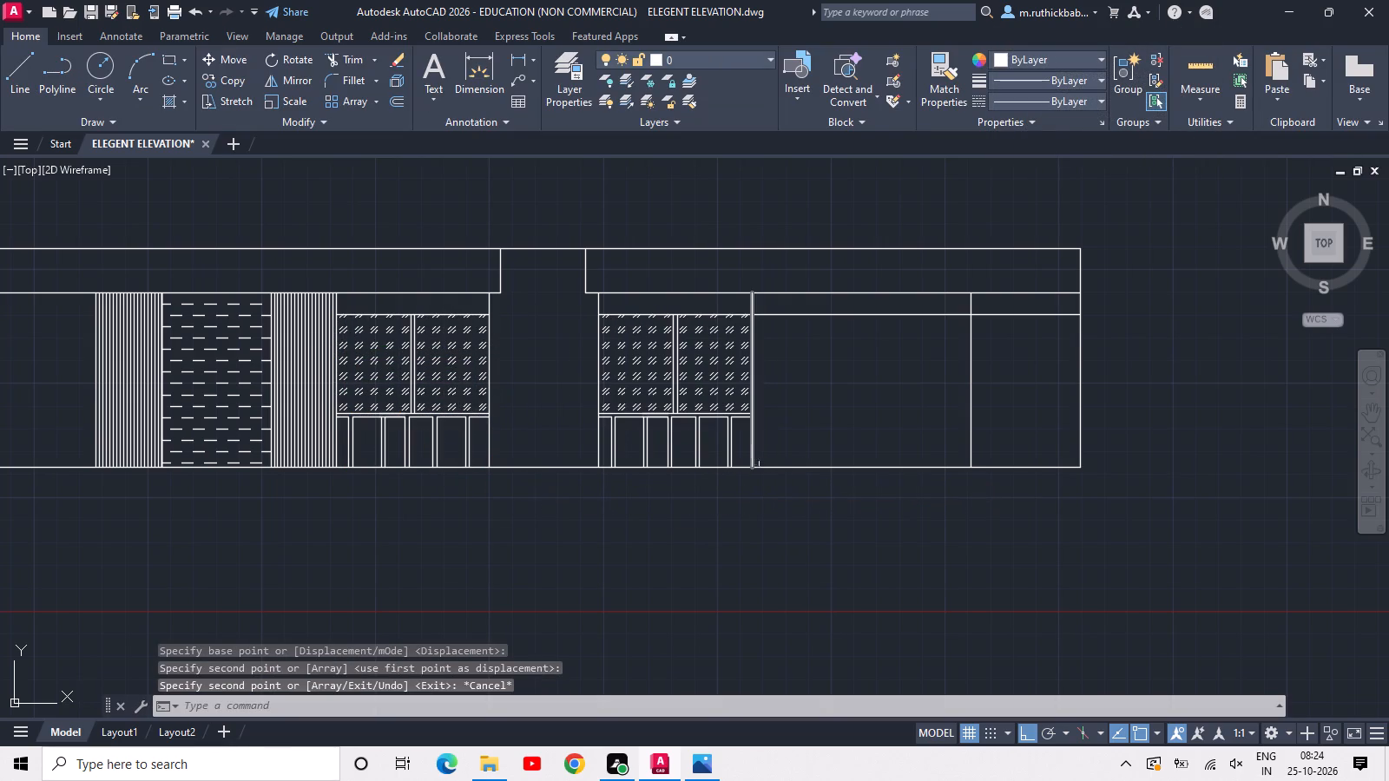
Trim both outer vertical edges of the elevation below the top band, and the horizontal line crossing the rightmost bay.
scroll(769, 459, down, 1)
middle_drag(769, 459, 666, 500)
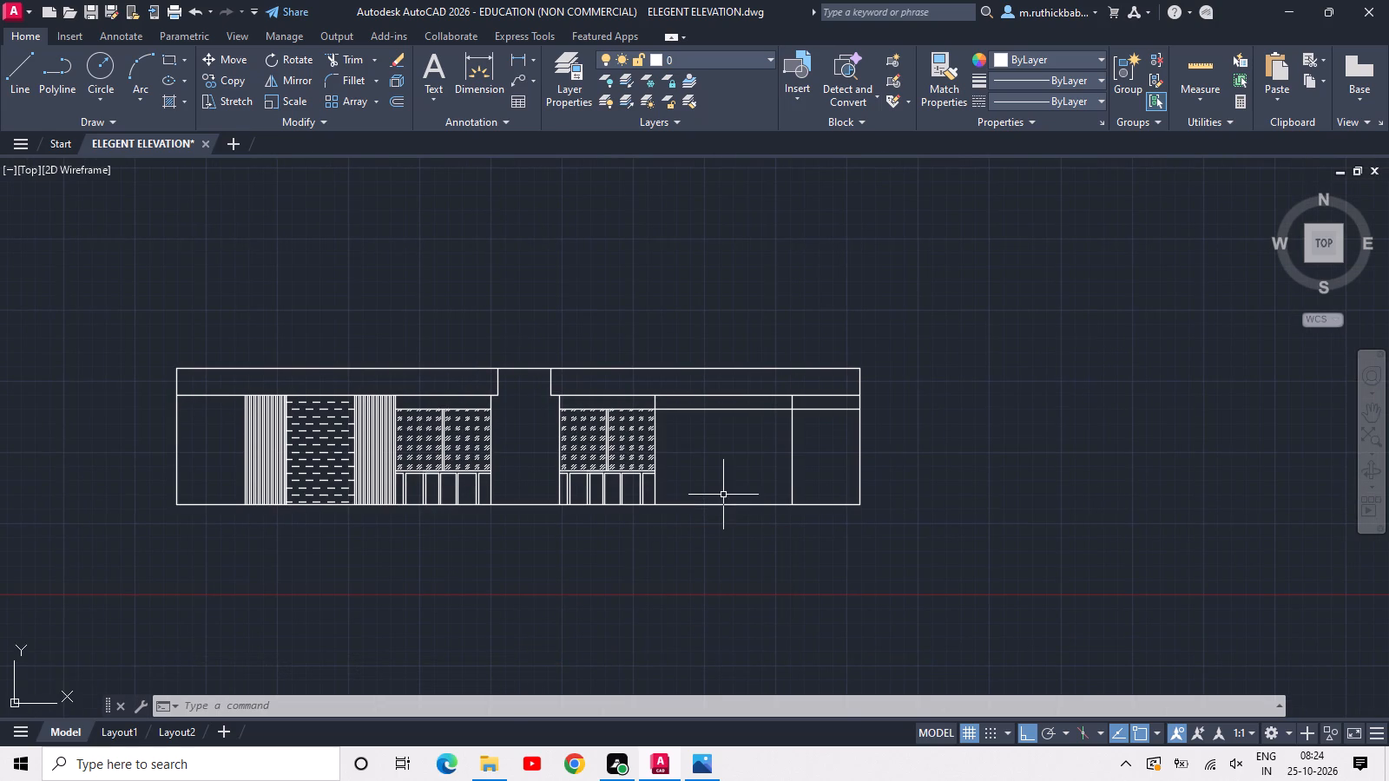
key(r)
key(Escape)
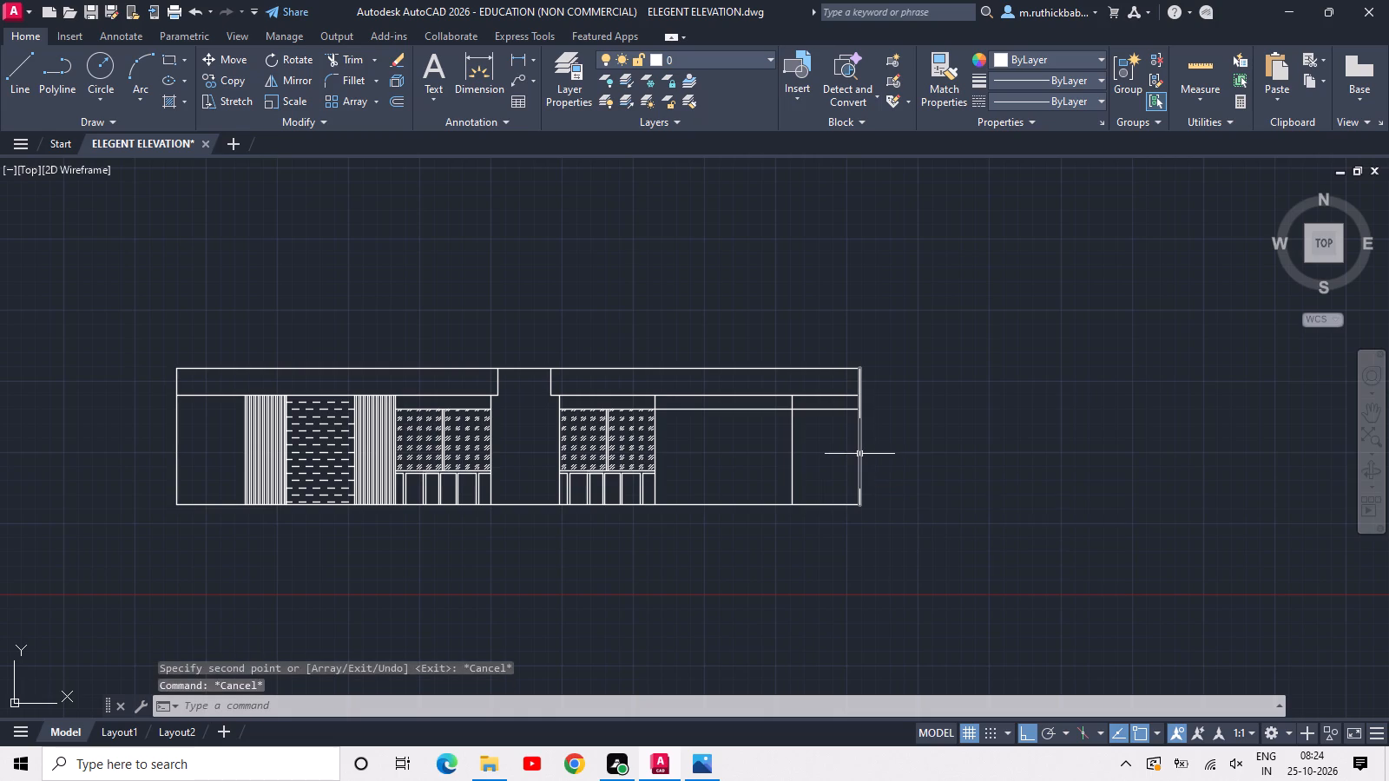
text(TR)
key(space)
key(space)
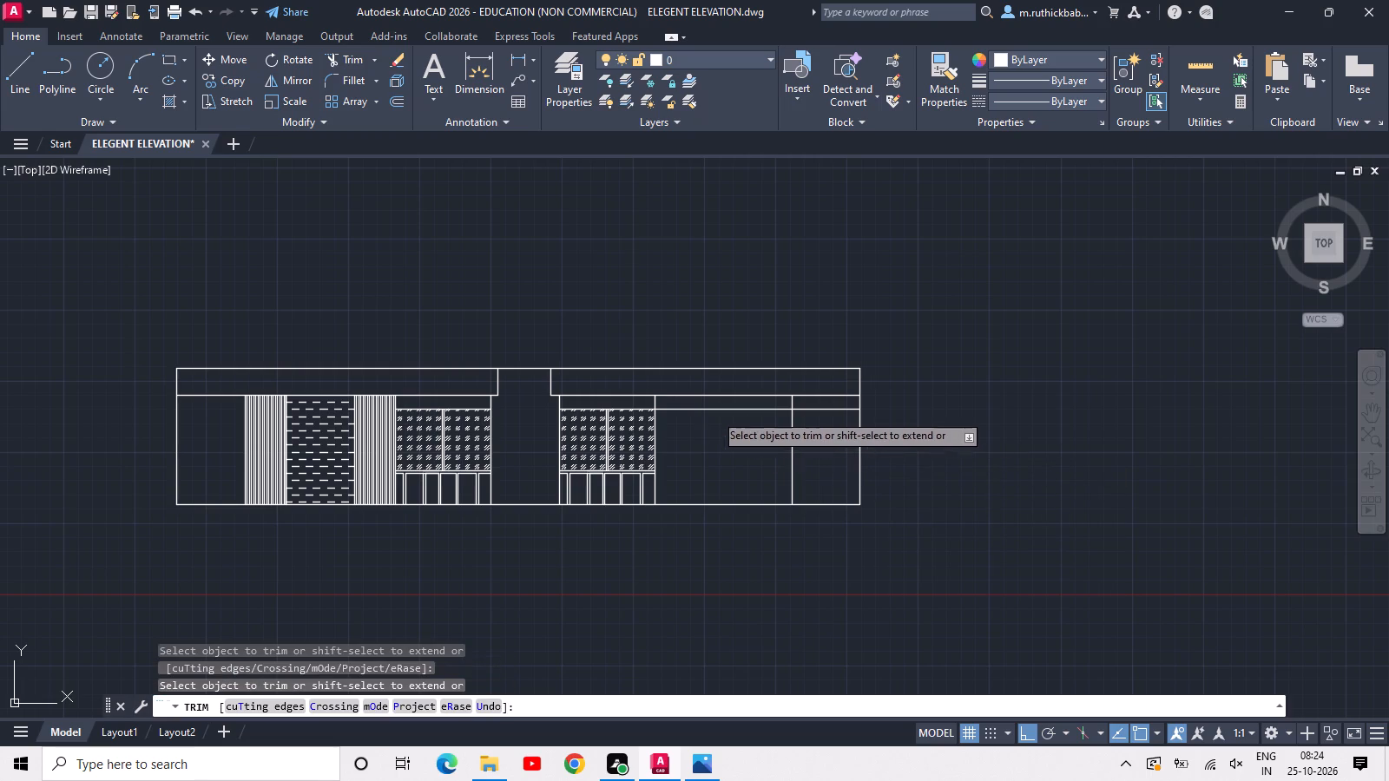
click(855, 445)
click(904, 448)
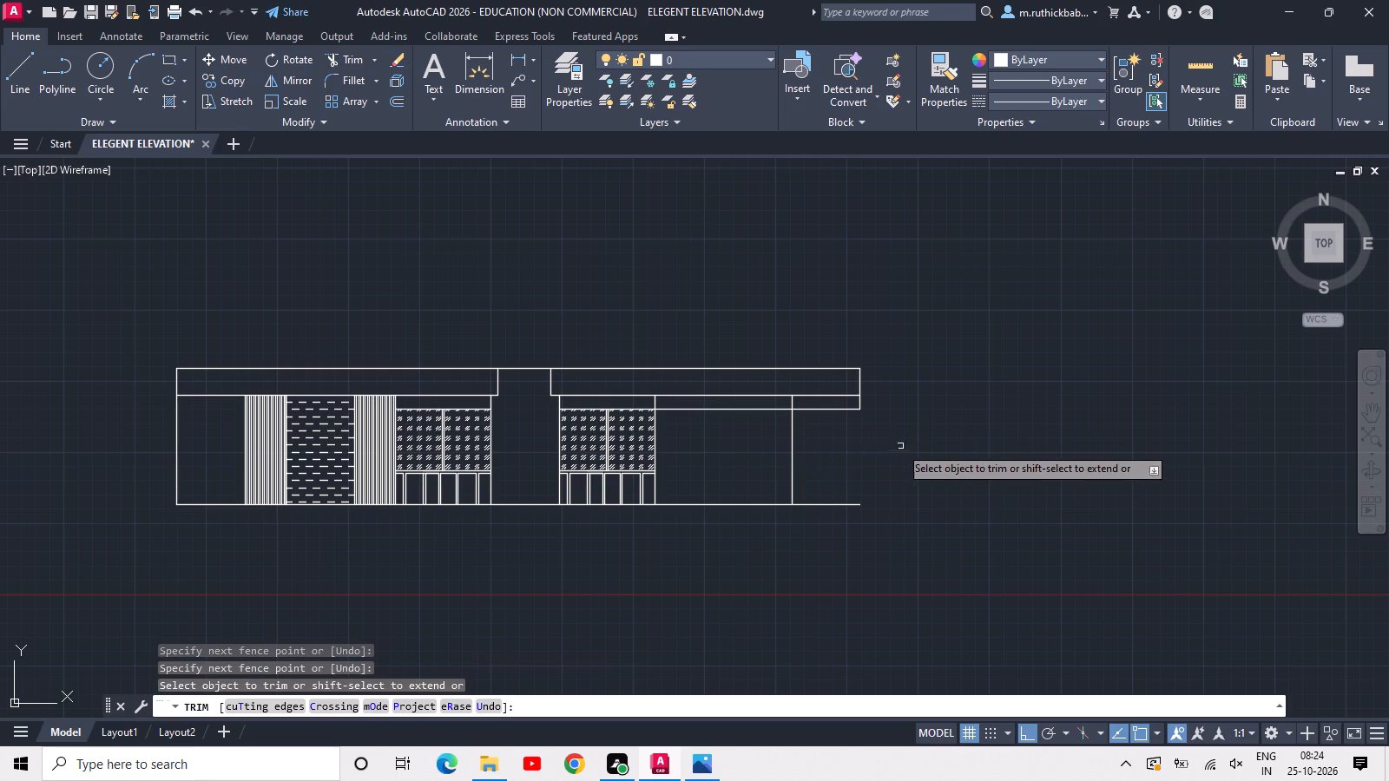
click(826, 411)
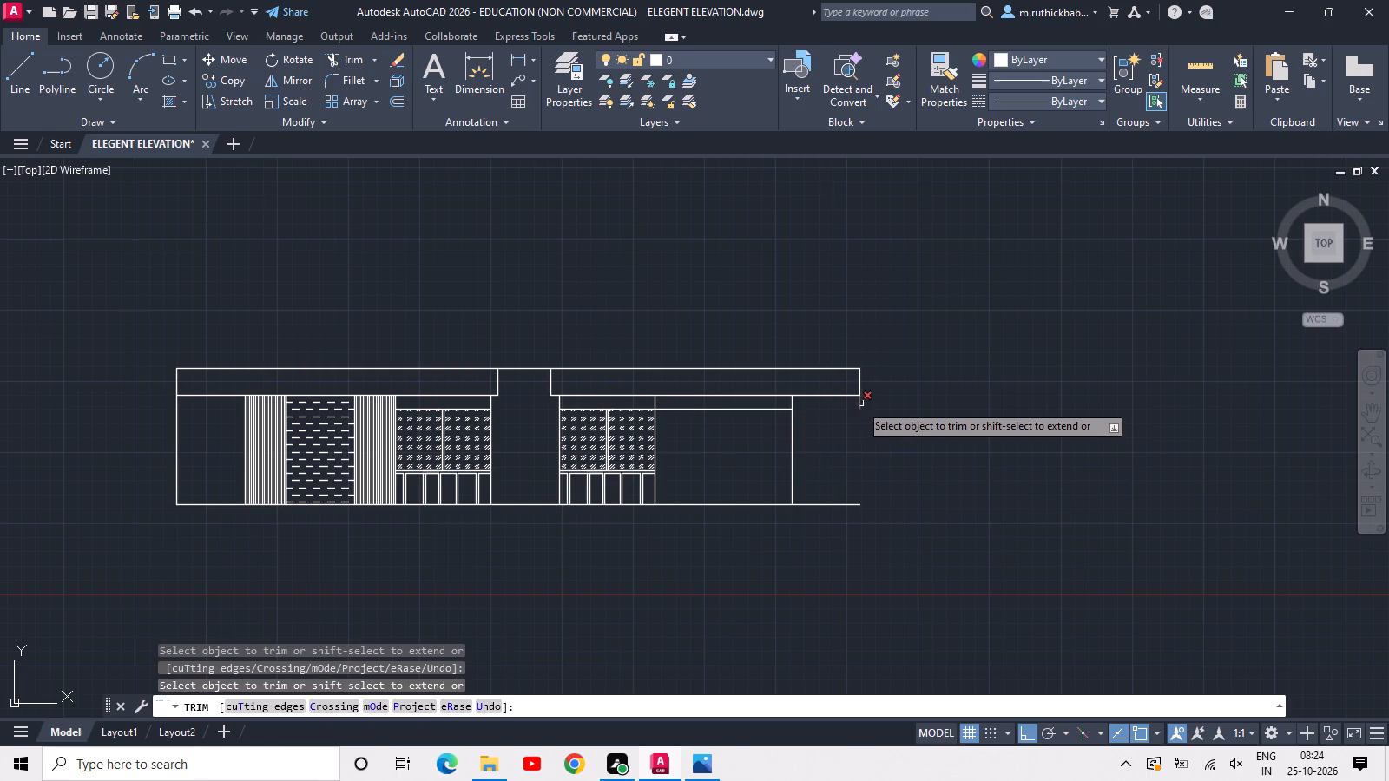
click(859, 404)
click(186, 437)
click(123, 445)
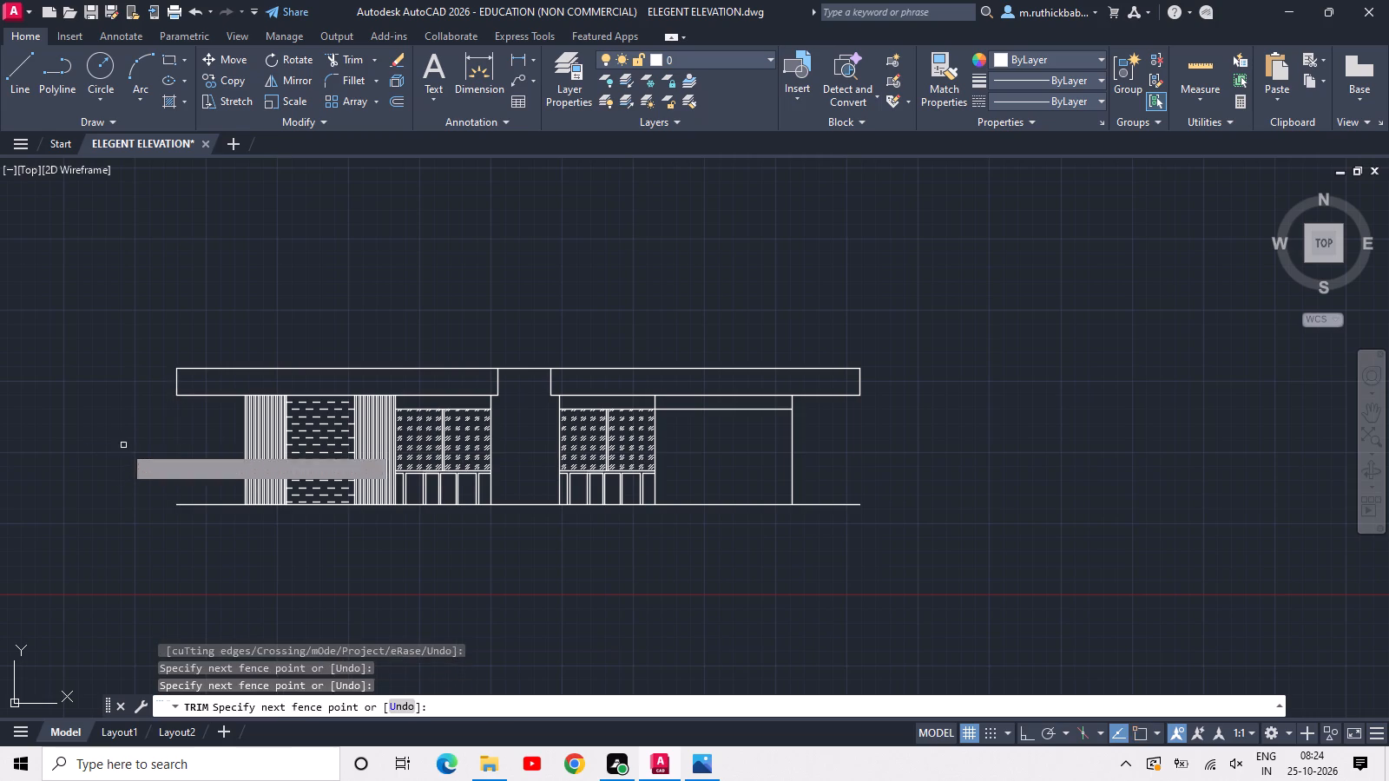
key(Escape)
key(Escape)
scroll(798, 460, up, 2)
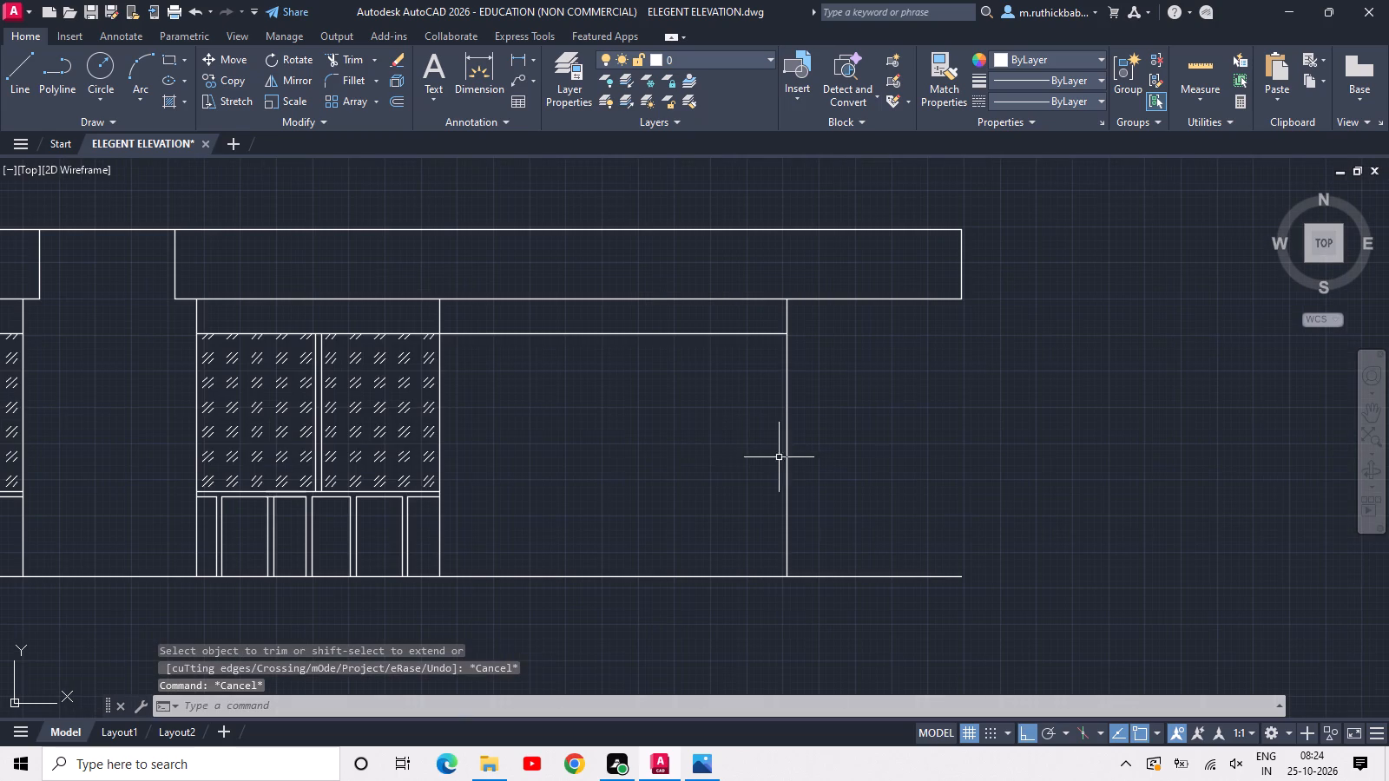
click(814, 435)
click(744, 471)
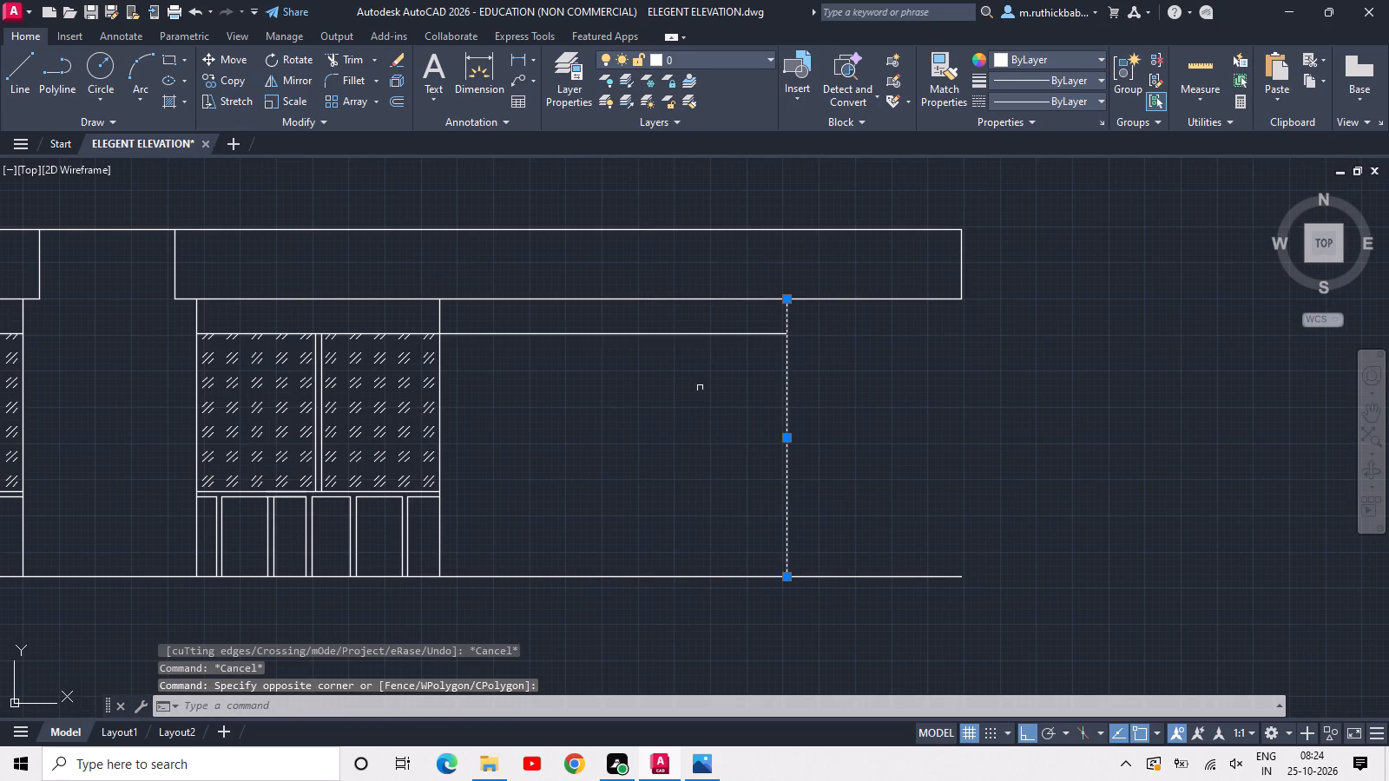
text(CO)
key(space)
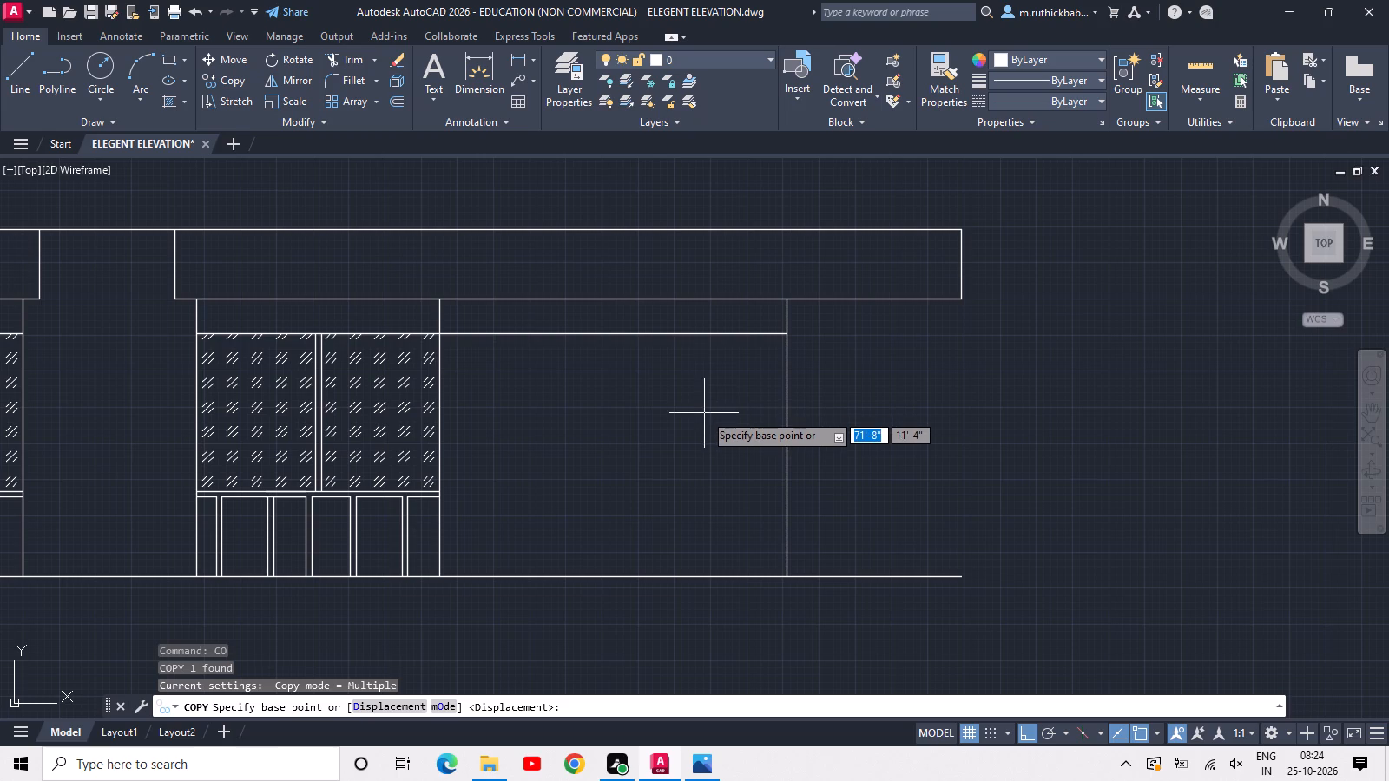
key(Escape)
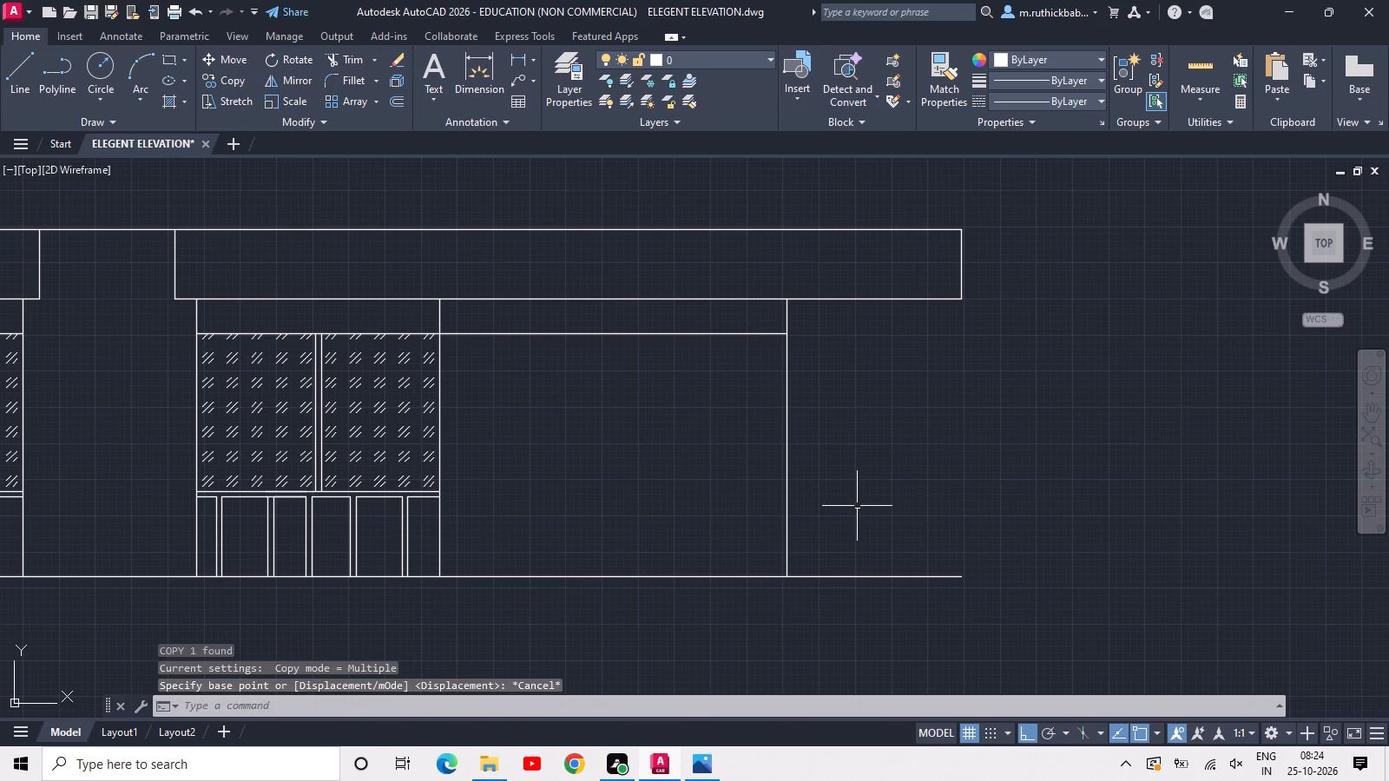
Offset the right vertical edge of the wide blank bay inward by 3".
text(OFF)
key(space)
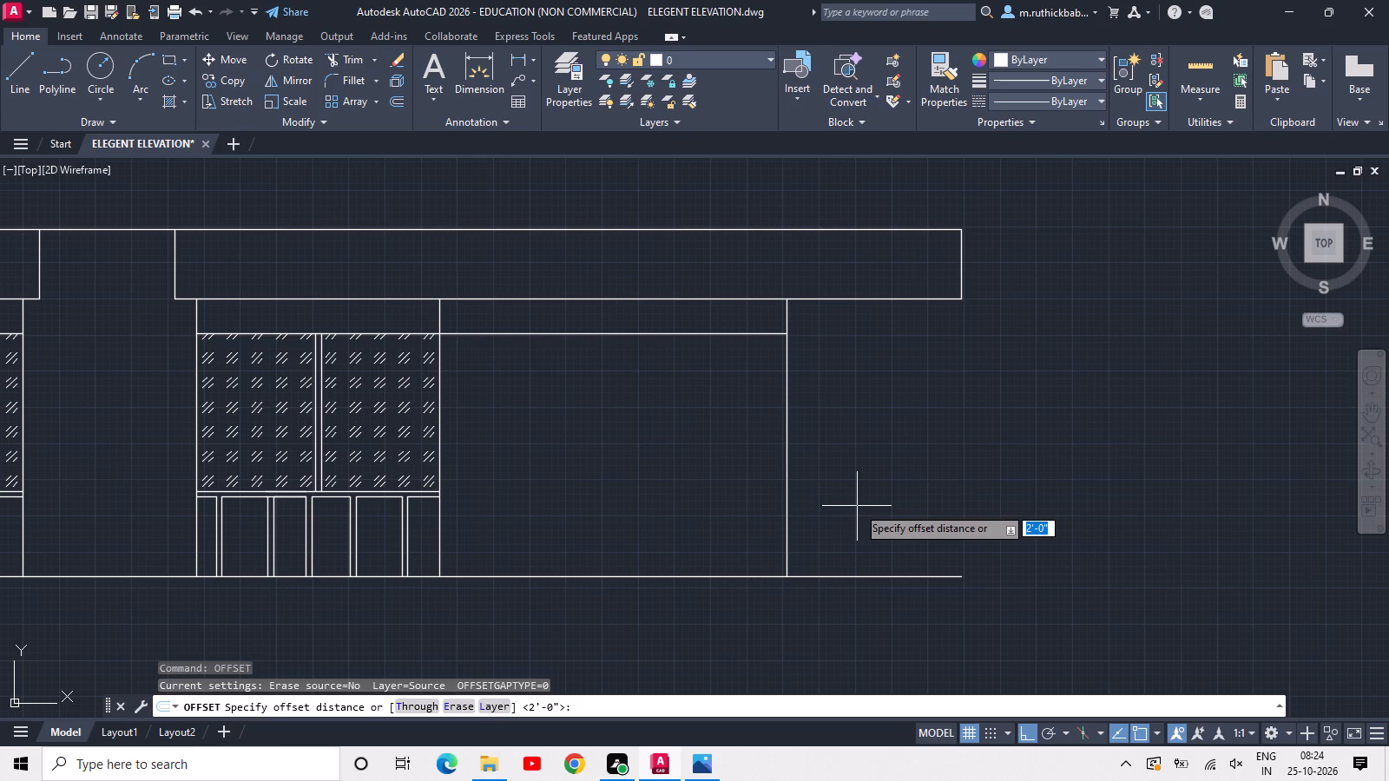
text(3)
key(space)
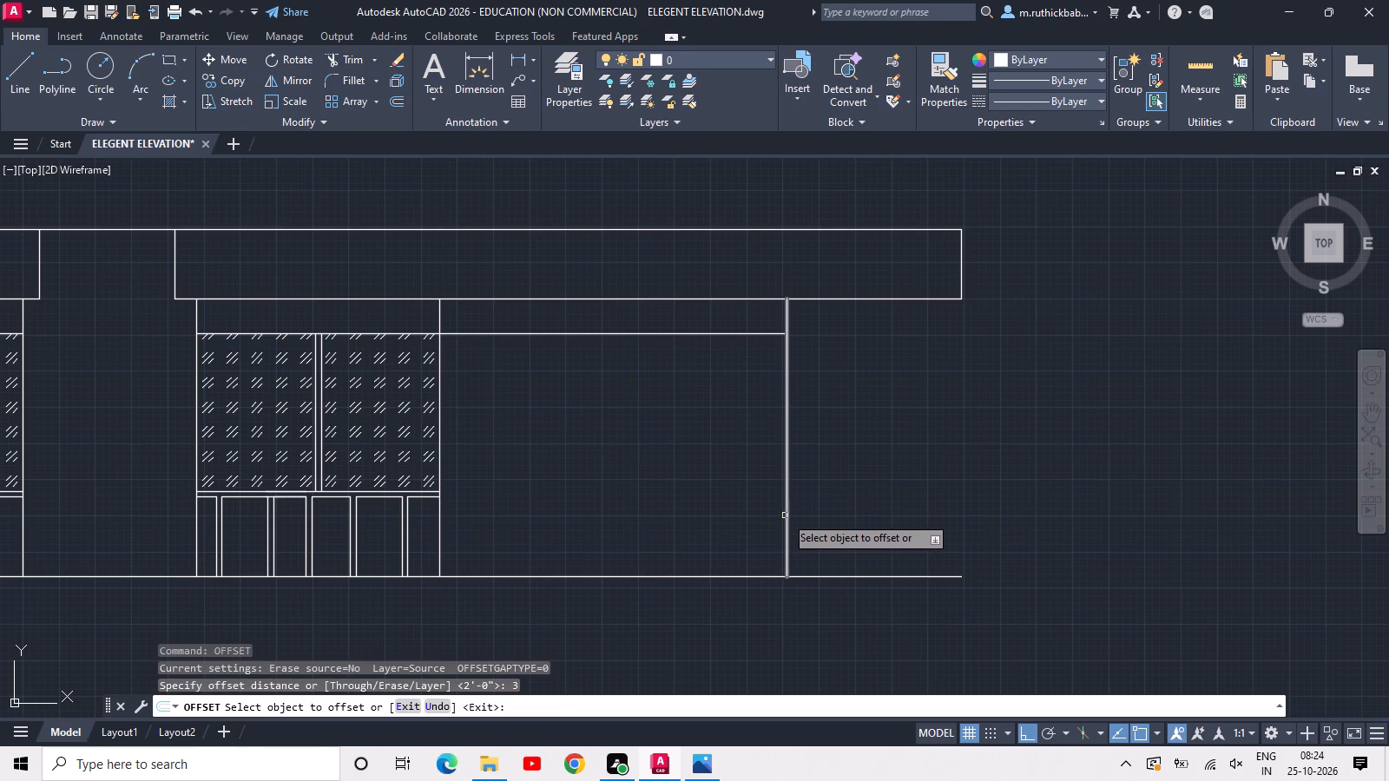
click(786, 515)
click(769, 512)
key(Escape)
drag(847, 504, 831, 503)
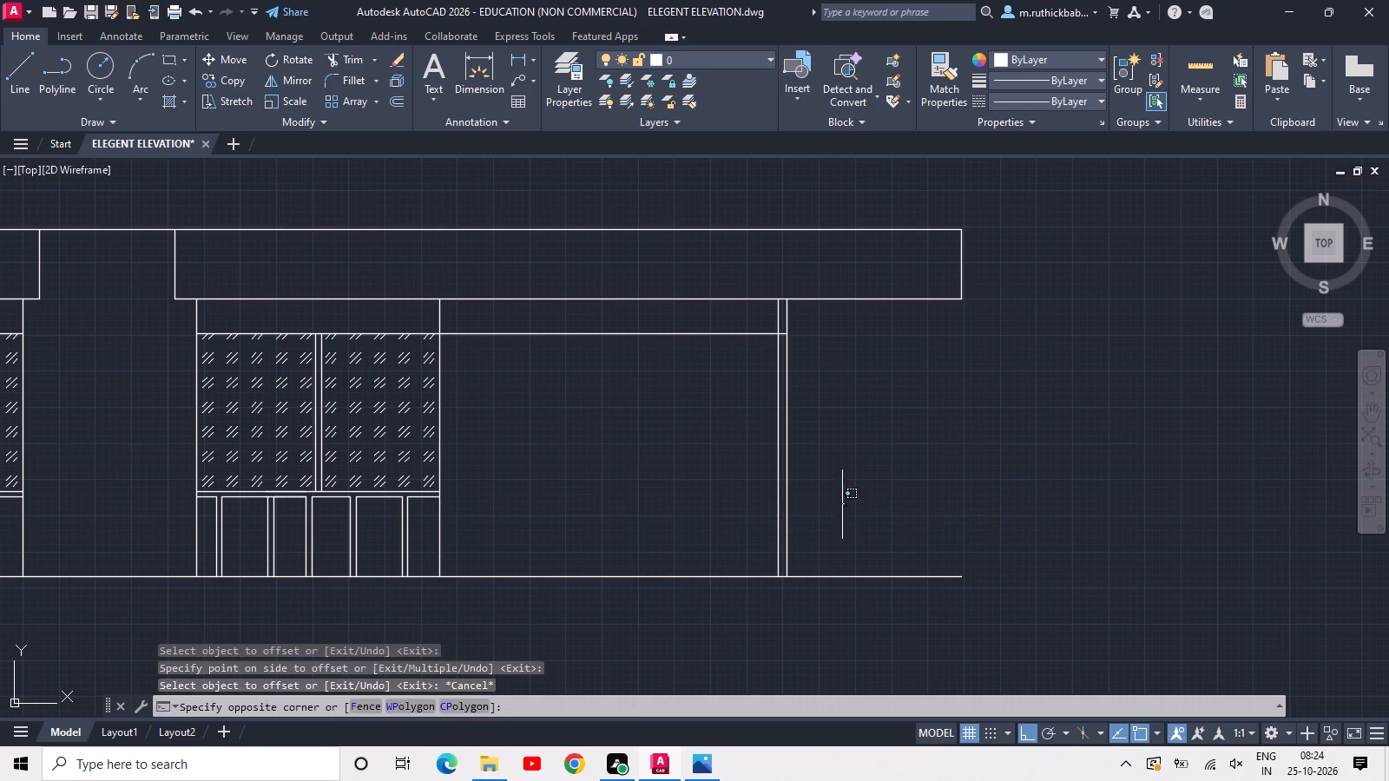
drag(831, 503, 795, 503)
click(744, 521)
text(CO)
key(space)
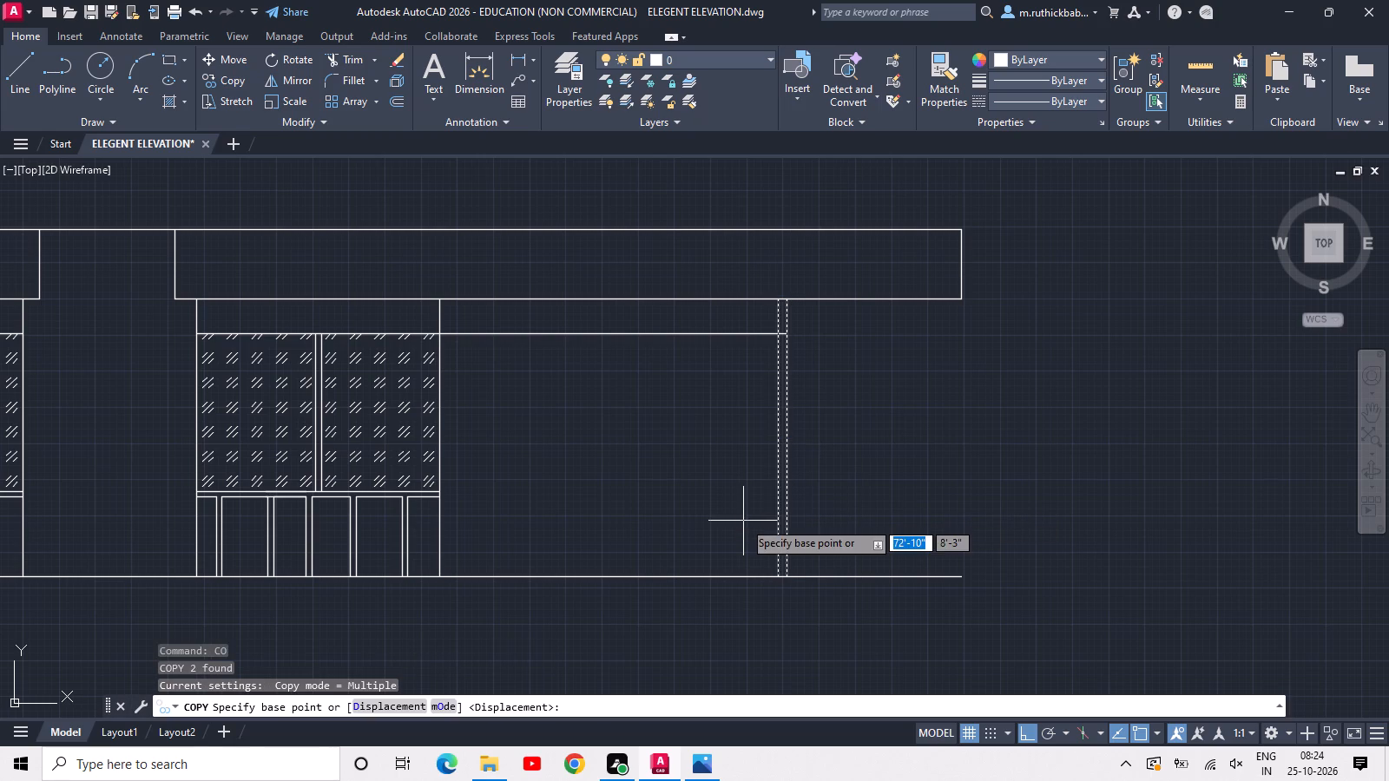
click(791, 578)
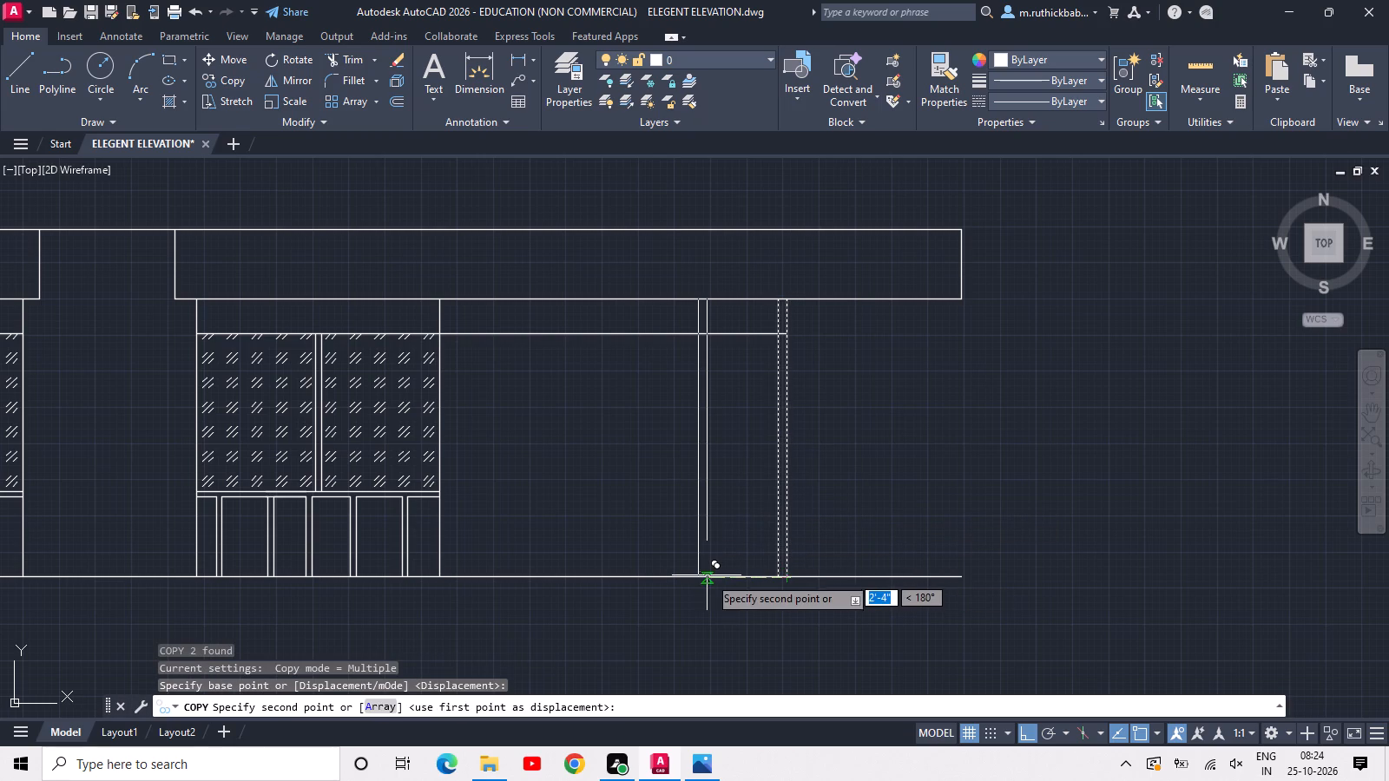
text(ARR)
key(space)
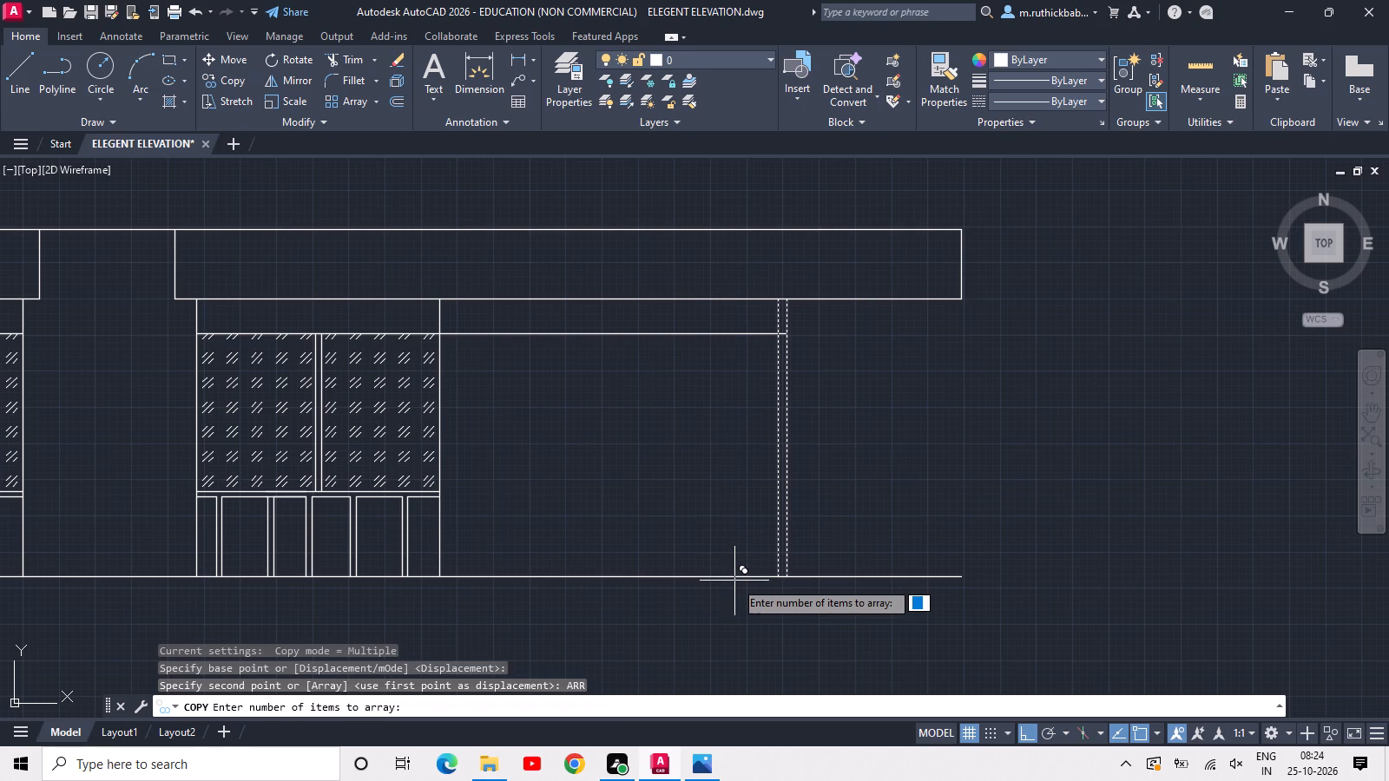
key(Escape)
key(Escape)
Copy the 3" post's two lines as a fitted array of 5 items, spaced evenly leftward across the wide blank bay.
drag(822, 540, 749, 557)
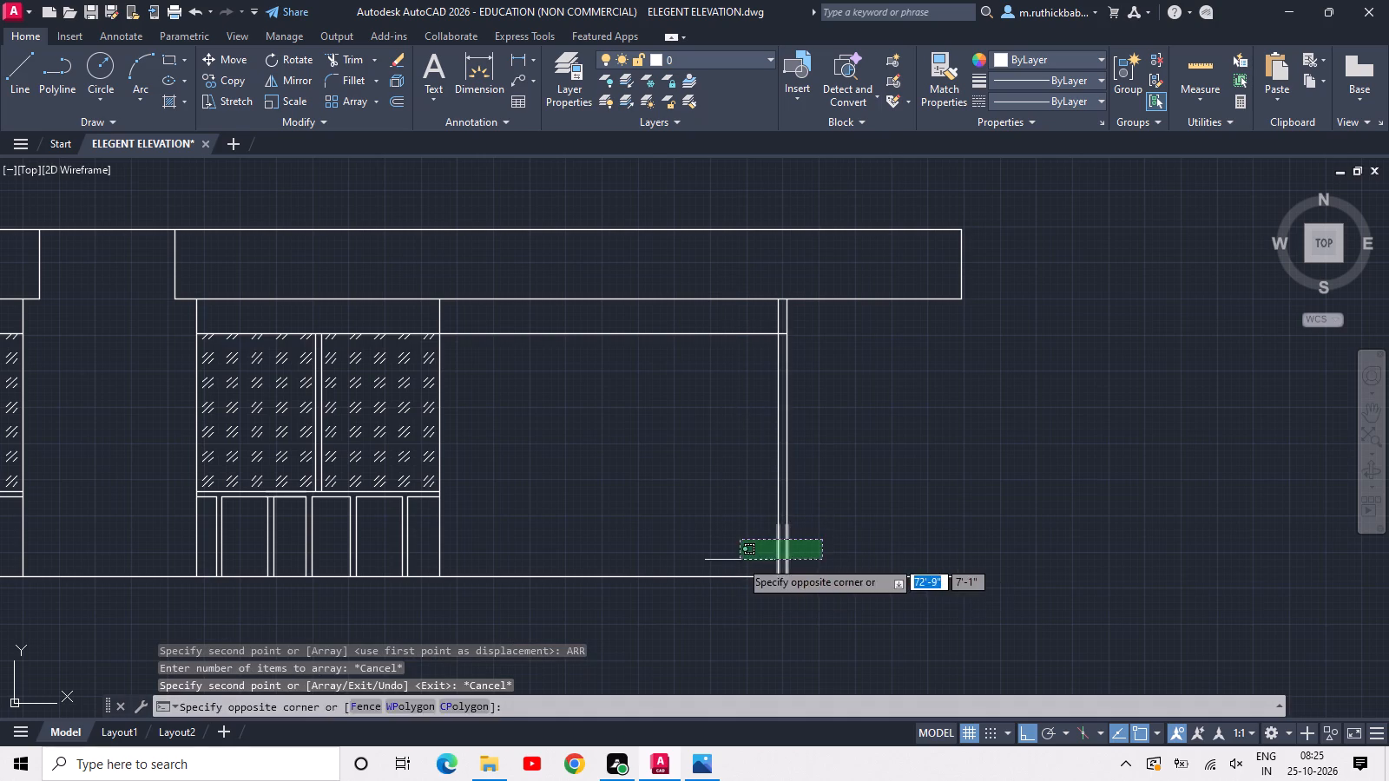
click(740, 560)
text(CO)
key(space)
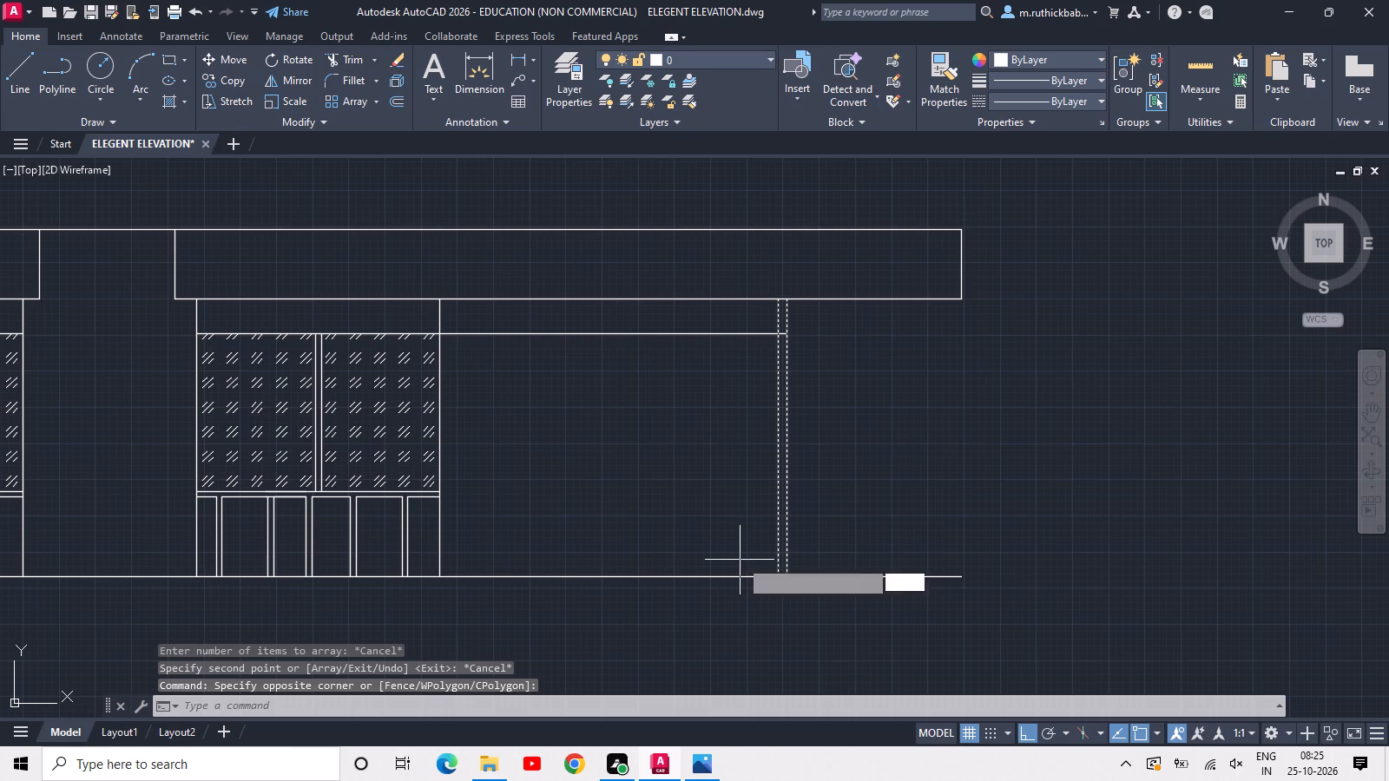
click(745, 577)
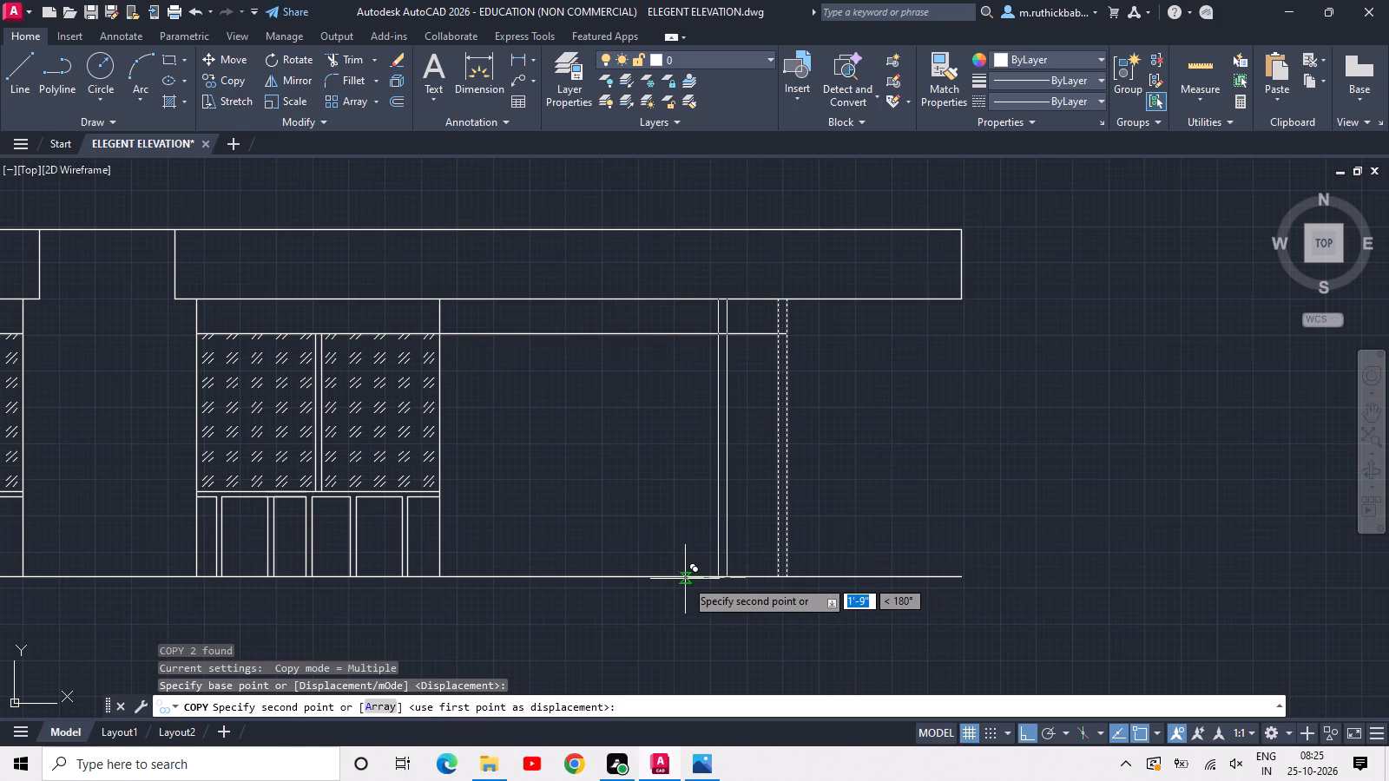
text(ARR)
key(space)
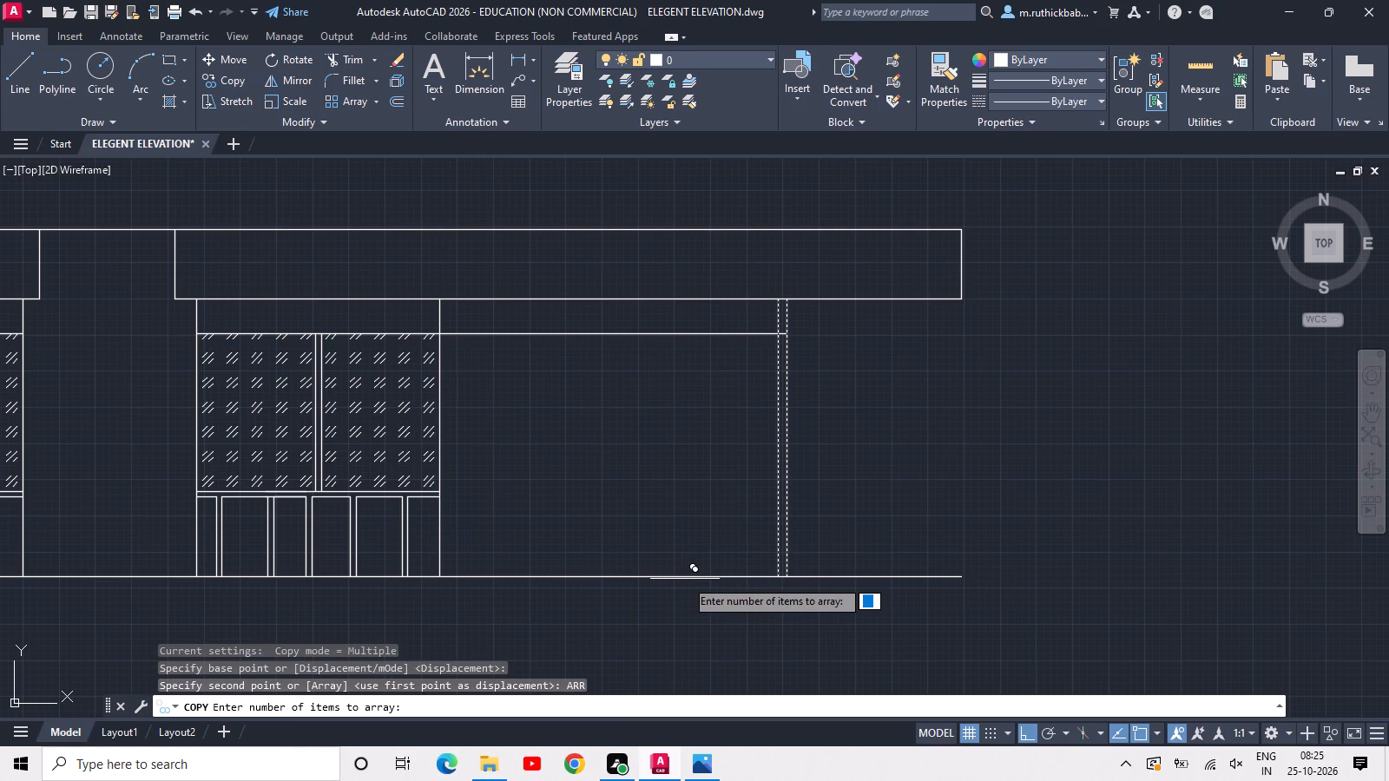
text(5)
key(space)
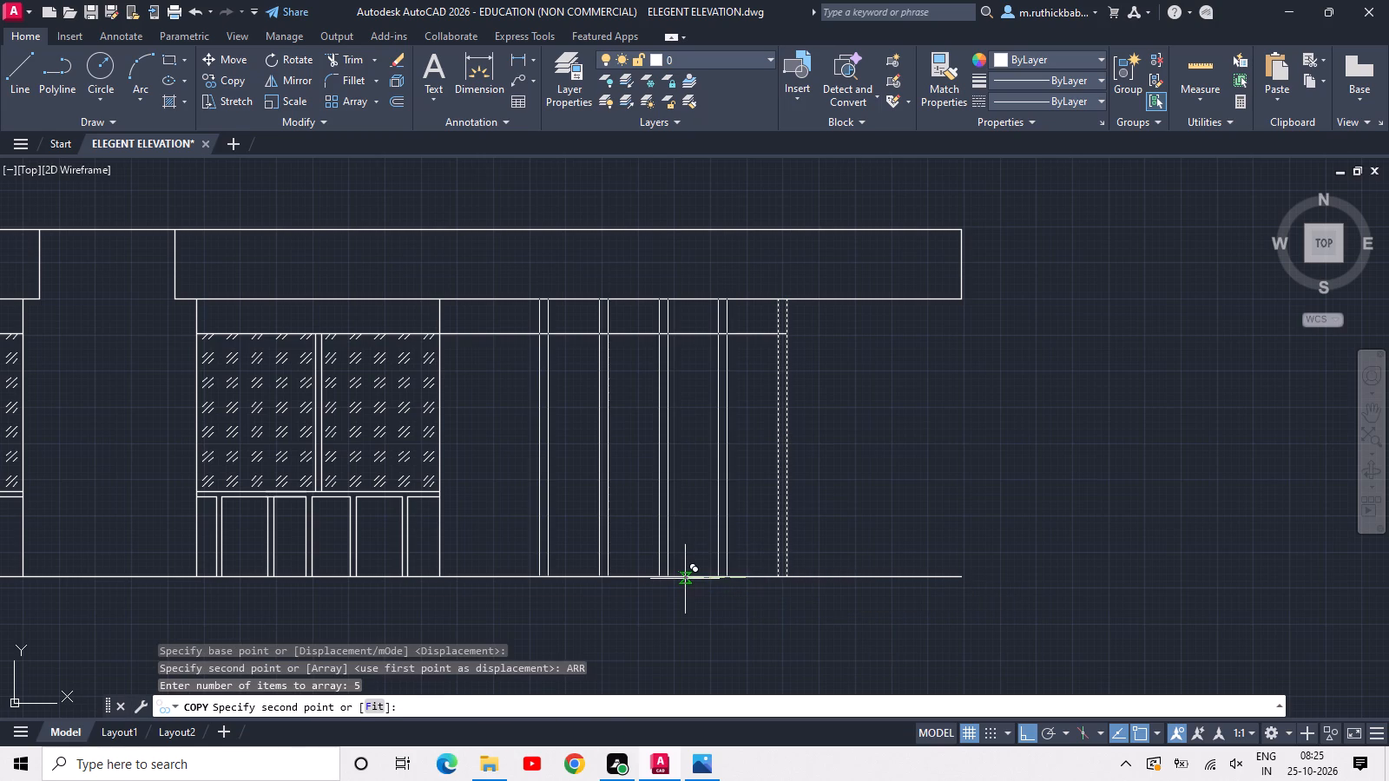
text(F)
key(space)
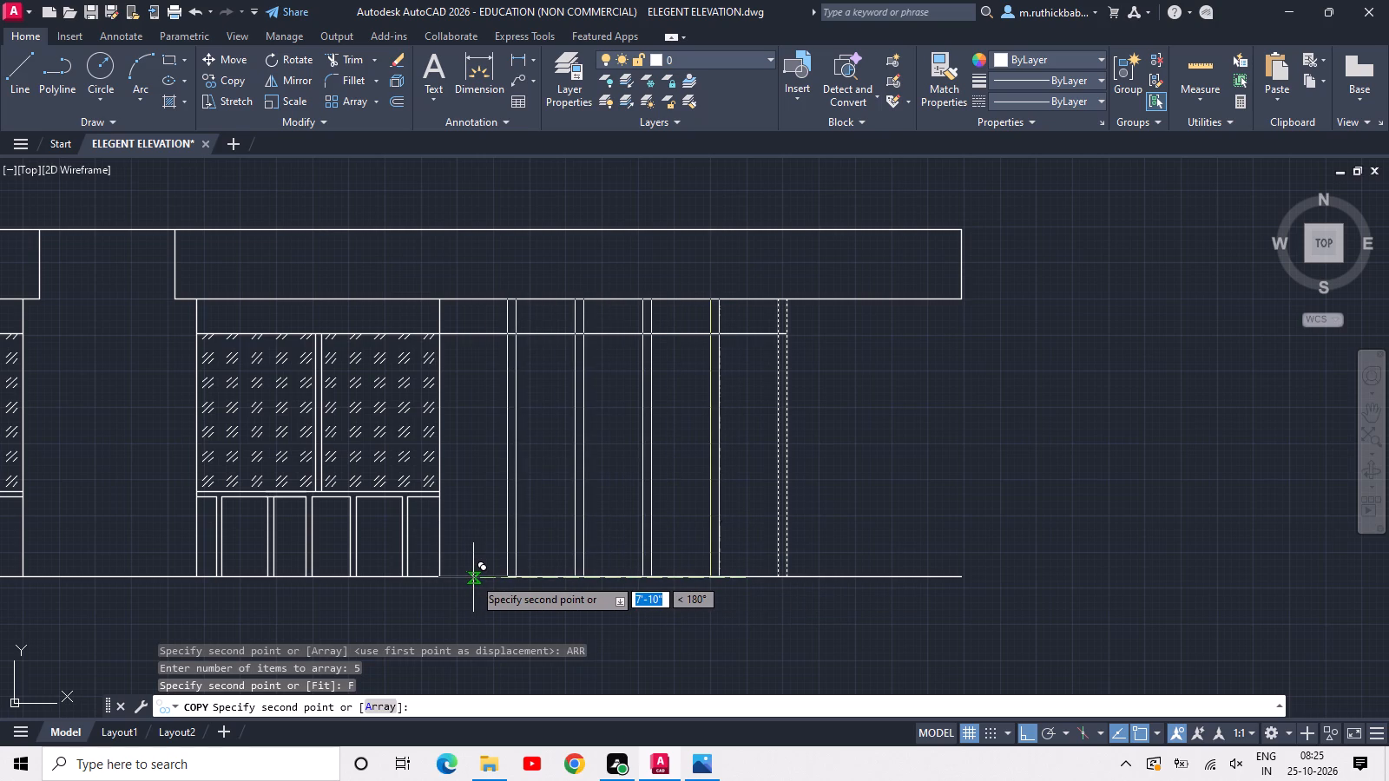
click(471, 578)
key(Escape)
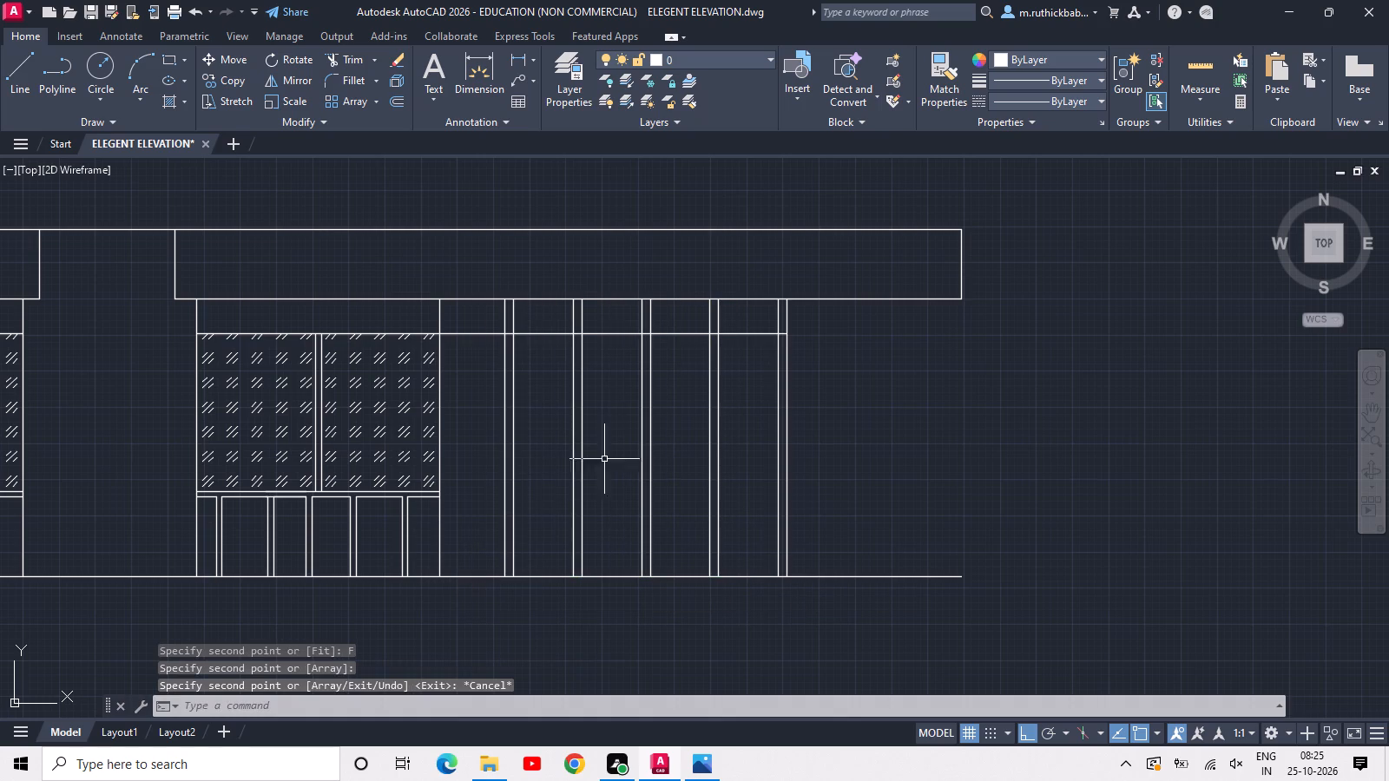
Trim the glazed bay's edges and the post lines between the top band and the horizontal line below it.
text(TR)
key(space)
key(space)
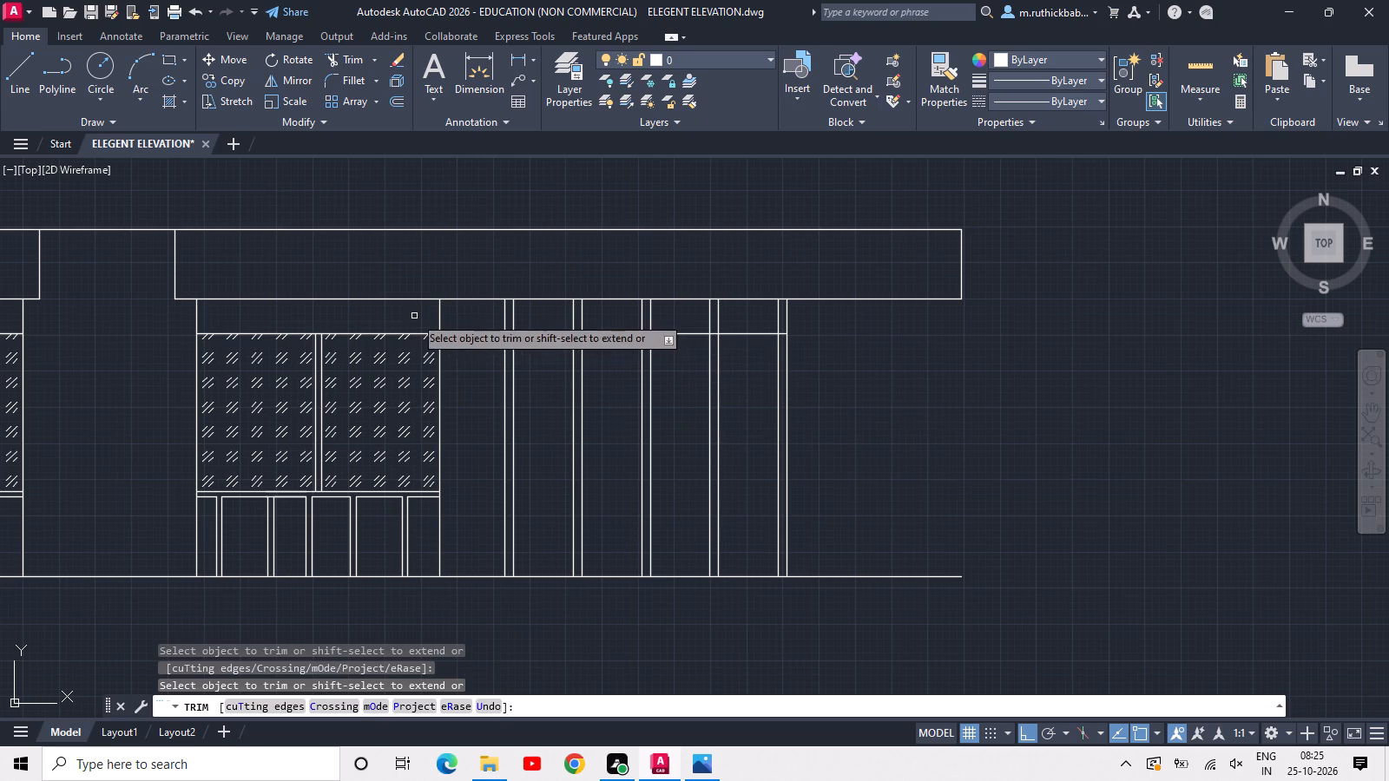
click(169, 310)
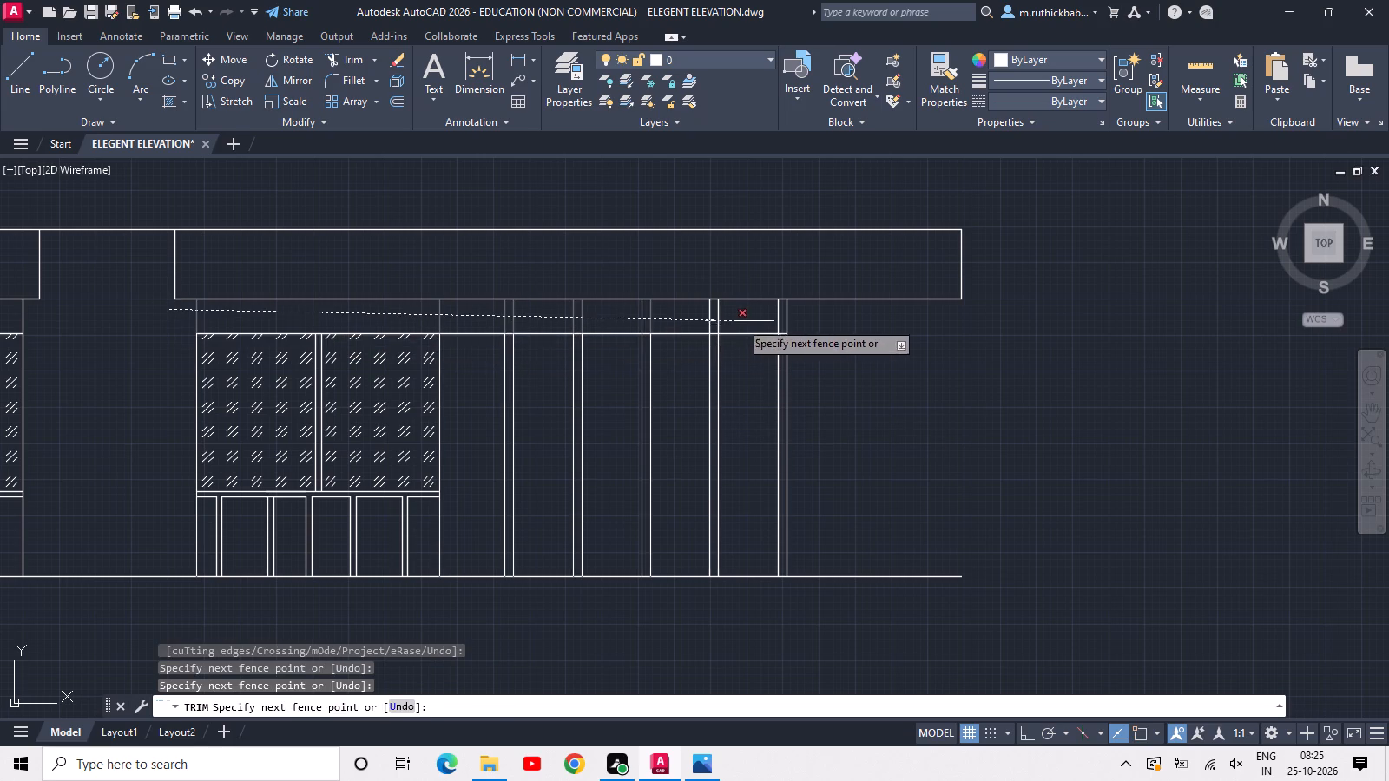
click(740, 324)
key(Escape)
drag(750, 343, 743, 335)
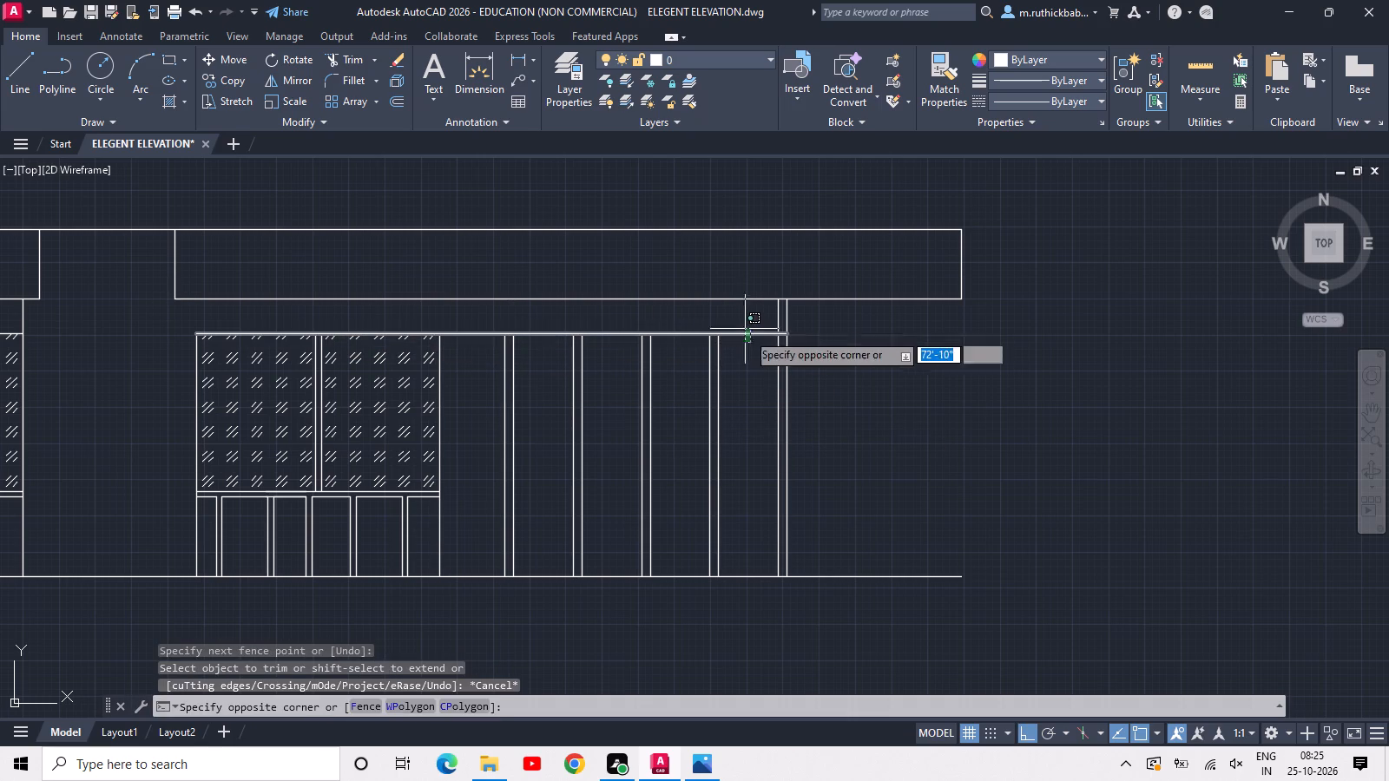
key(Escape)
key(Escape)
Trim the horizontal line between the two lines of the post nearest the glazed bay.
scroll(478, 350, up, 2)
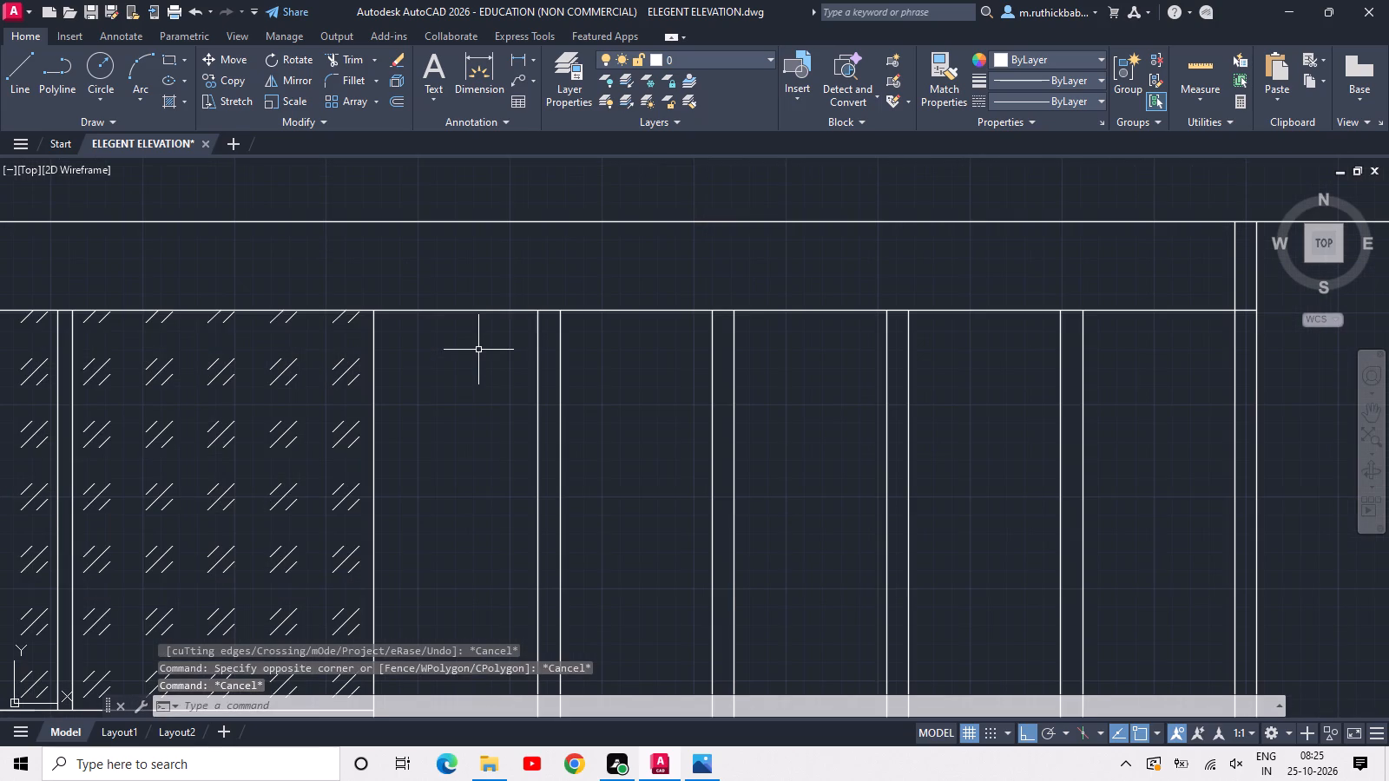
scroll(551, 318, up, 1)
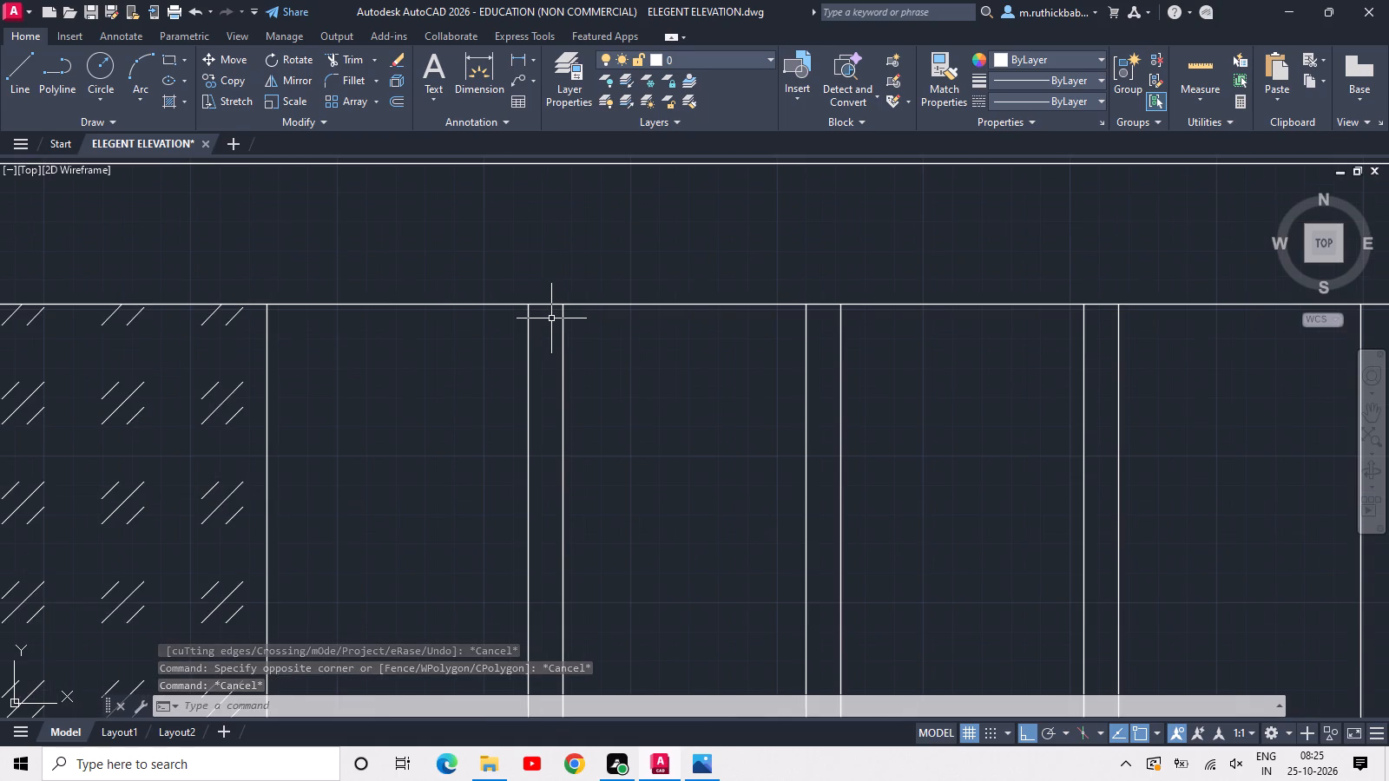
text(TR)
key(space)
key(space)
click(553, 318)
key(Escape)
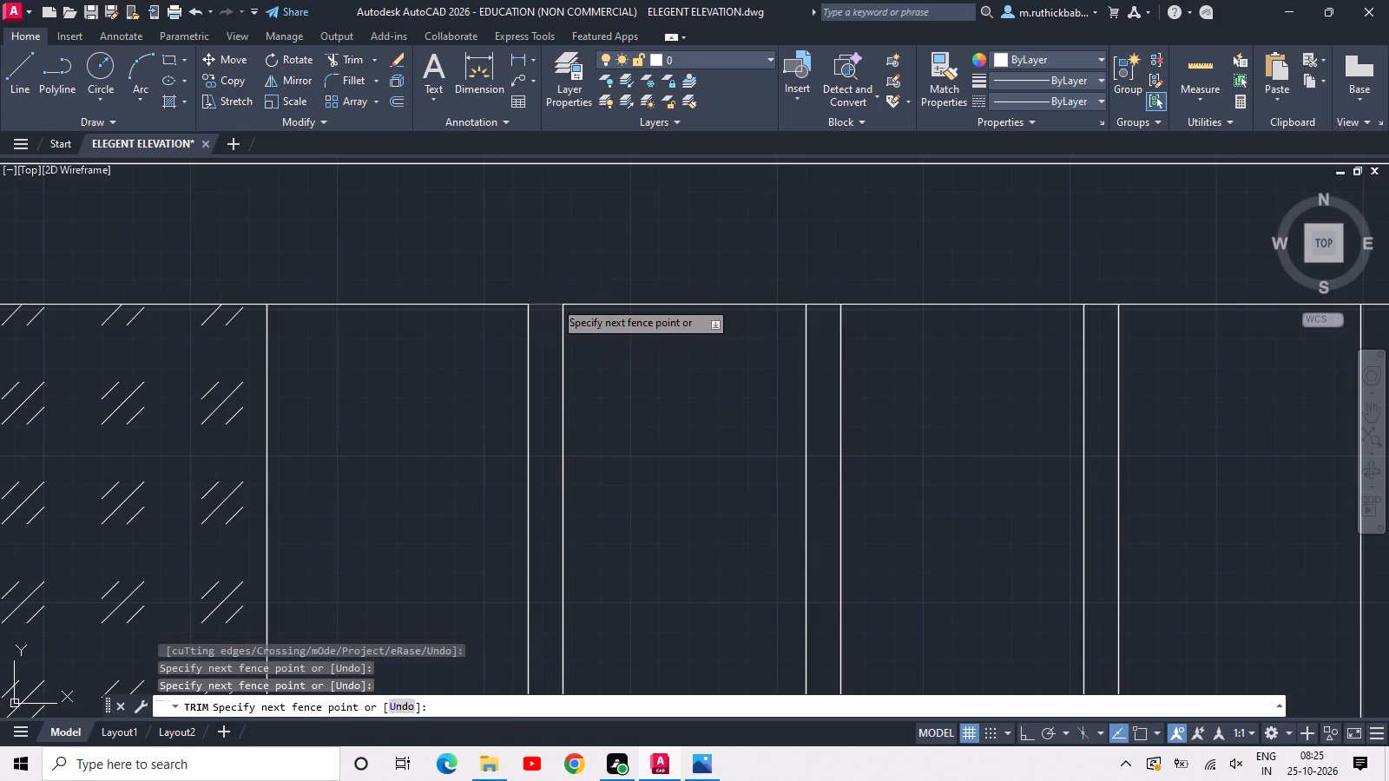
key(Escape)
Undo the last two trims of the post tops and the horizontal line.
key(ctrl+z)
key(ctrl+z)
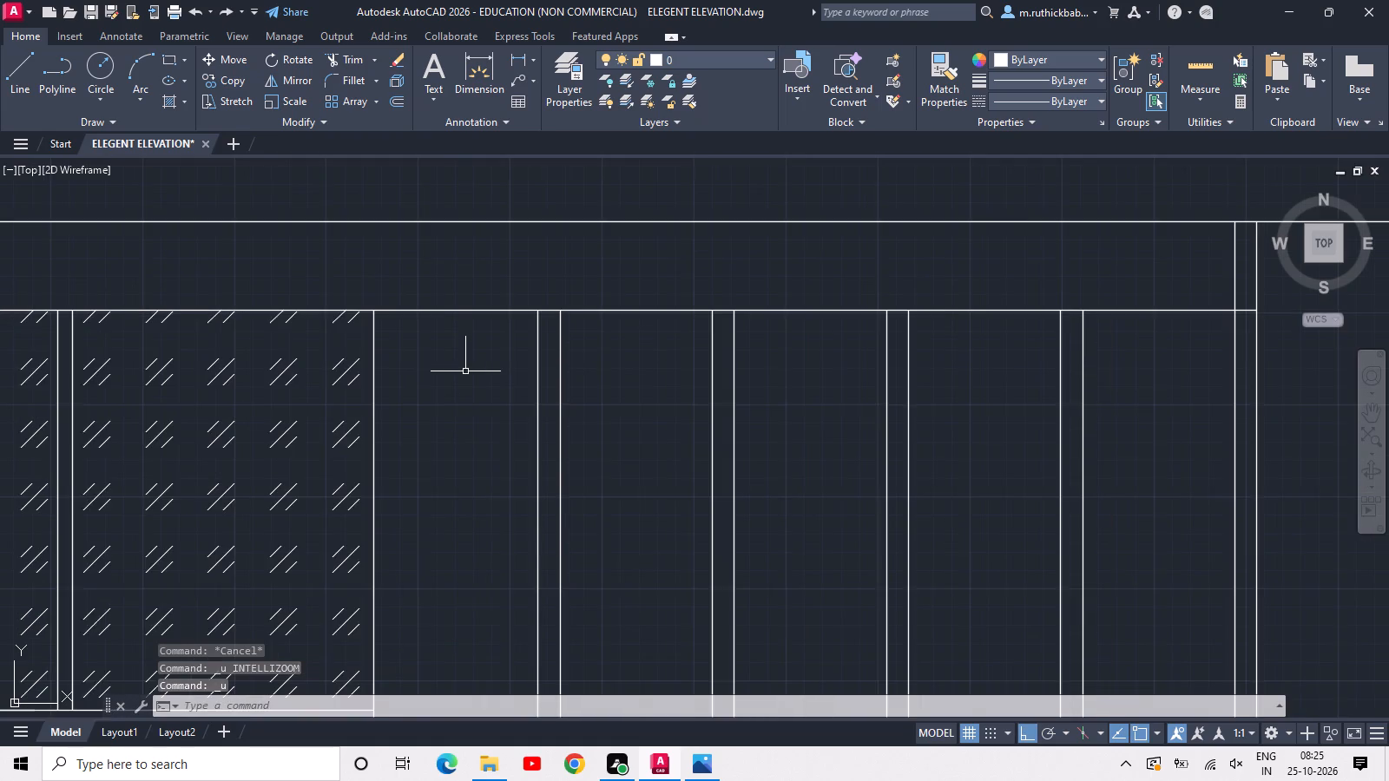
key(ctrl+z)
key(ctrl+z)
Trim the horizontal line between the glazed bay and the nearest post, and the glazed bay's vertical edges just below the top band.
scroll(482, 364, up, 1)
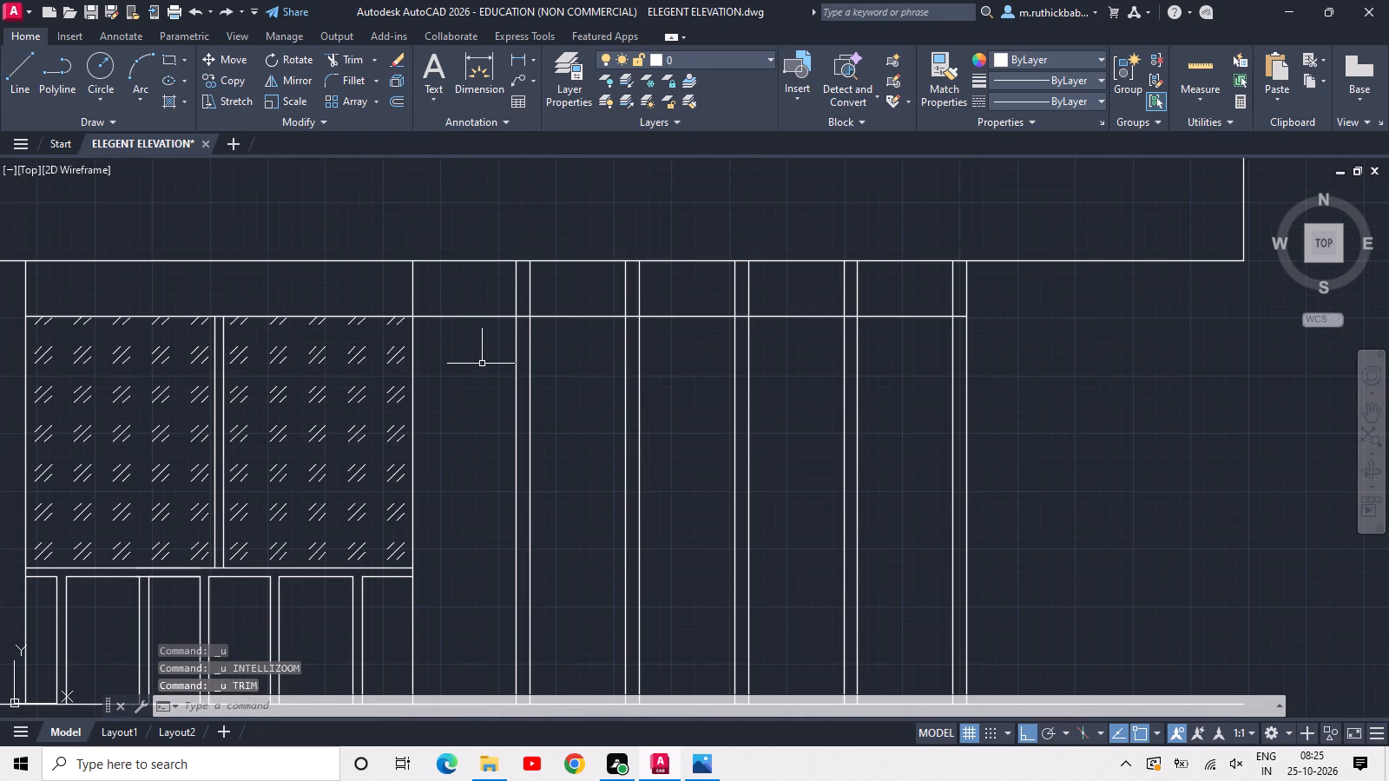
text(TR)
key(space)
click(482, 364)
click(473, 299)
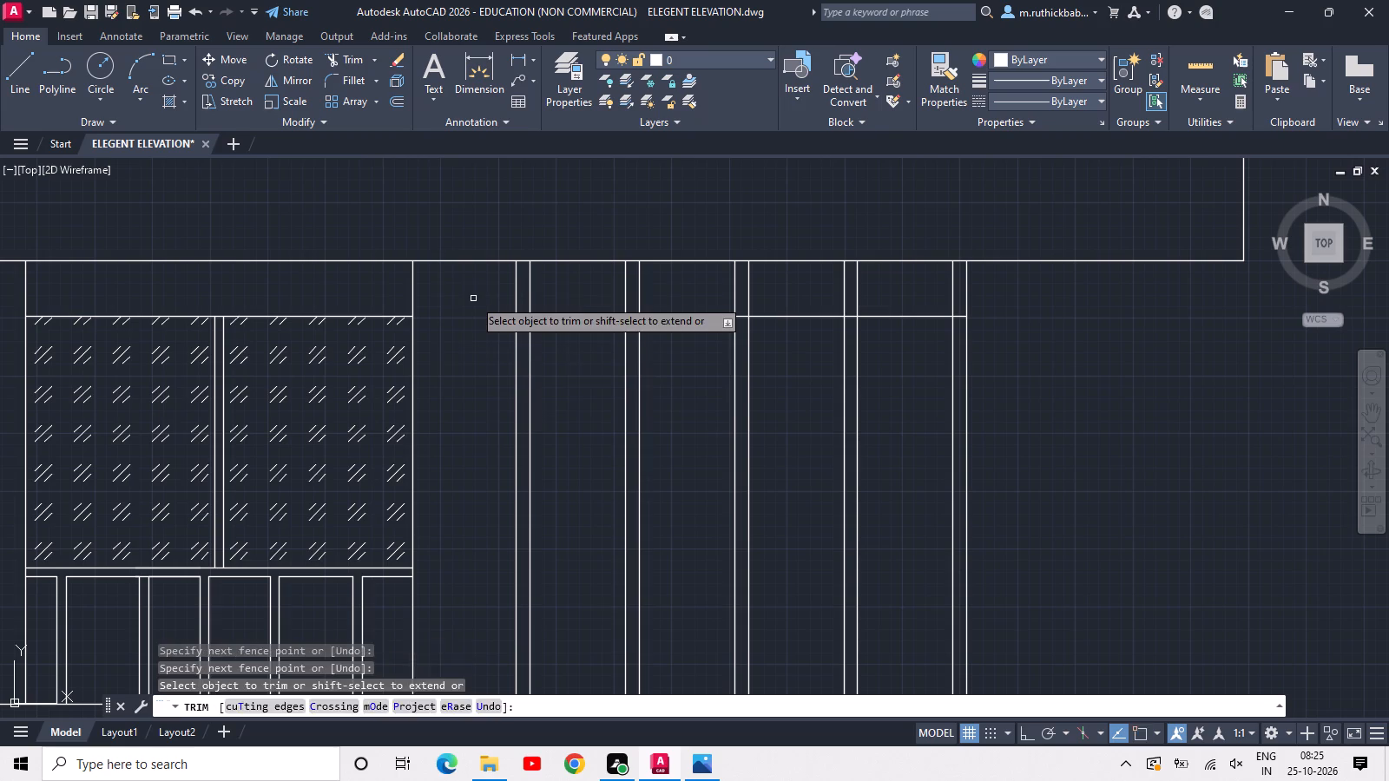
click(456, 282)
click(0, 285)
scroll(82, 282, down, 2)
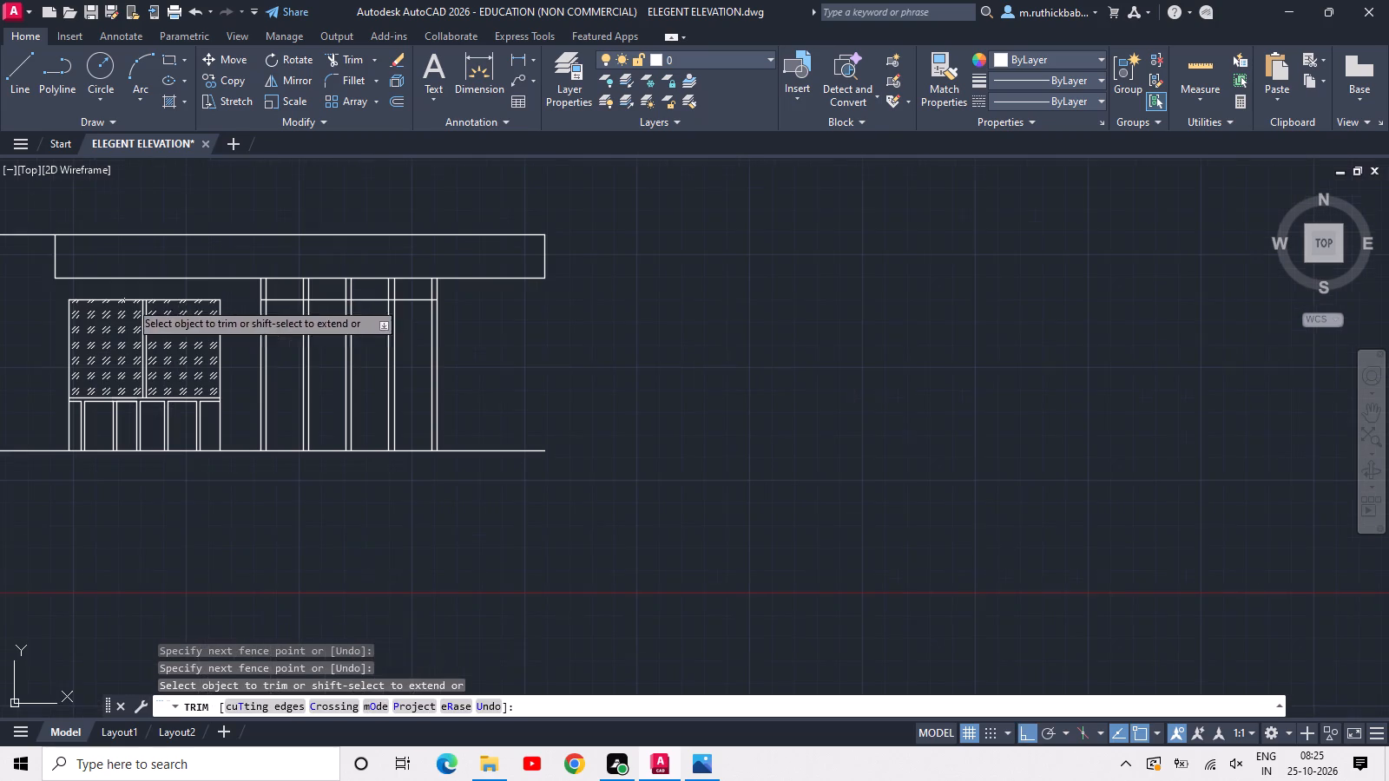
key(Escape)
Erase the remaining horizontal line crossing the five posts.
scroll(388, 306, up, 2)
drag(471, 314, 468, 299)
click(447, 275)
key(Delete)
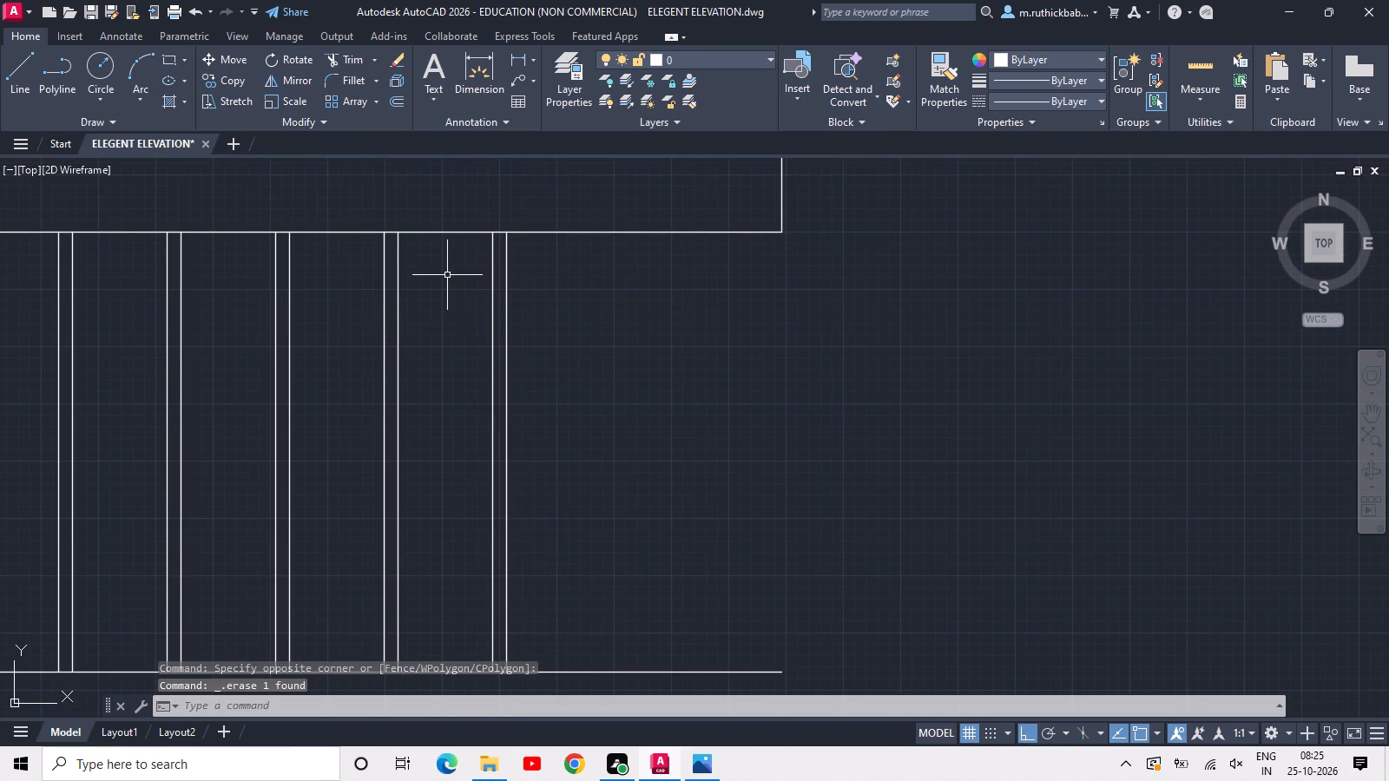
Draw a rectangle 50' wide and 10' high on top of the band, starting at the band's top-left corner.
scroll(447, 275, down, 3)
middle_drag(349, 367, 548, 404)
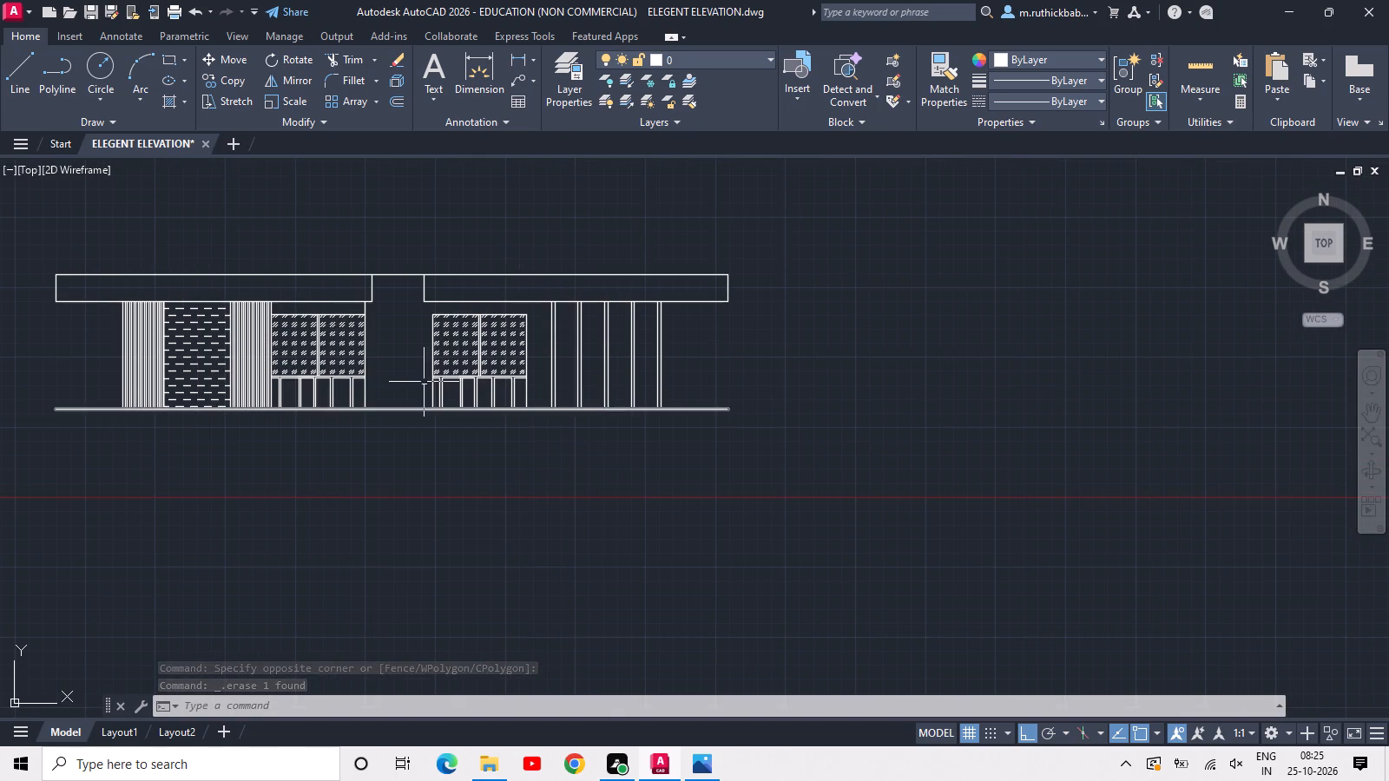
middle_drag(315, 382, 656, 396)
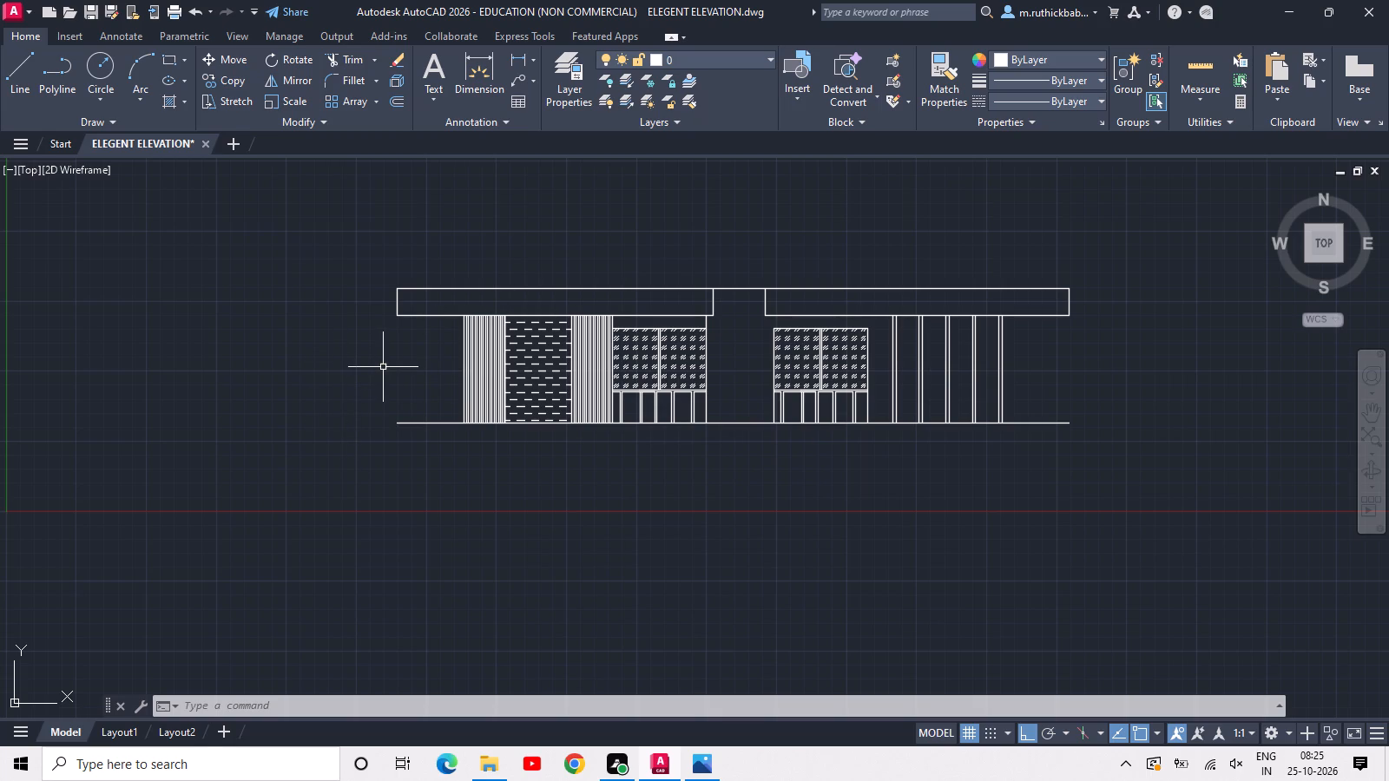
middle_drag(383, 367, 264, 535)
key(r)
text(EC)
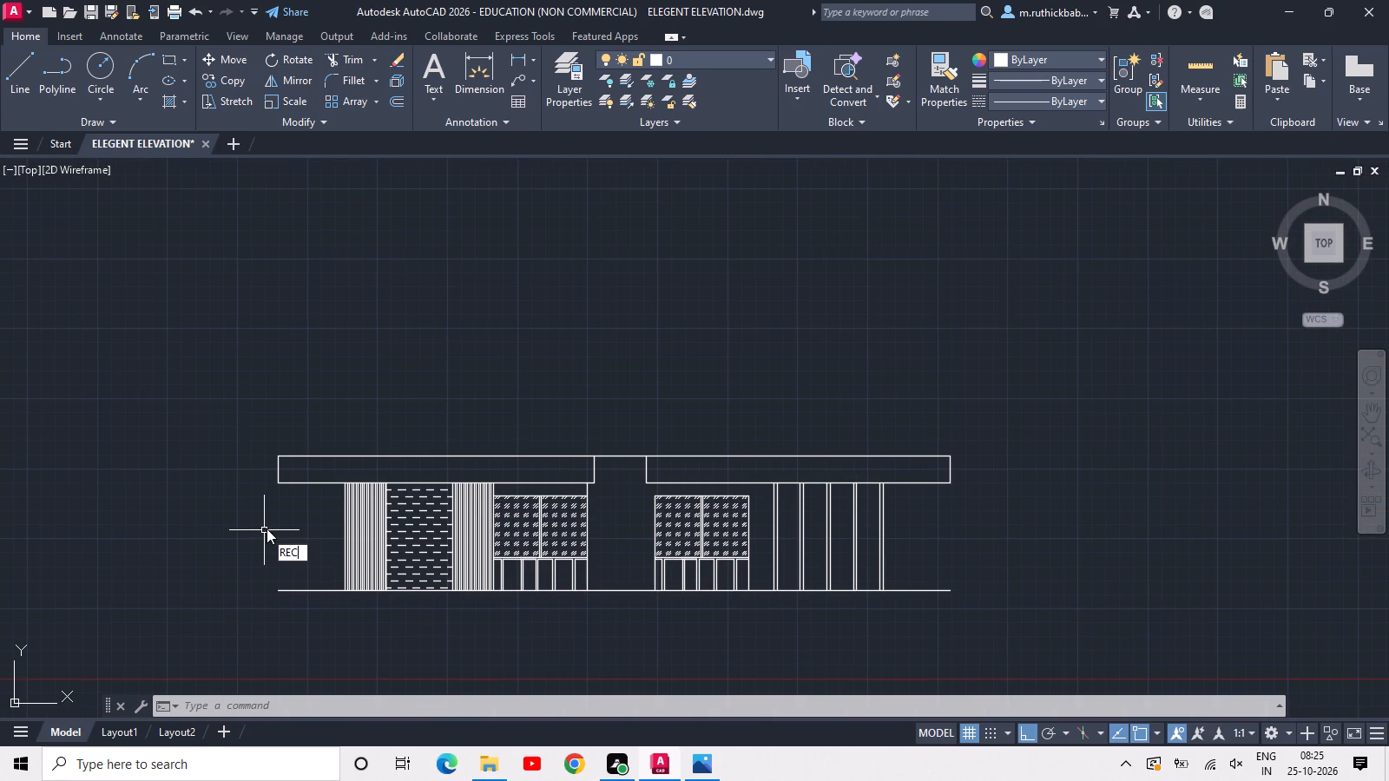
key(space)
click(278, 451)
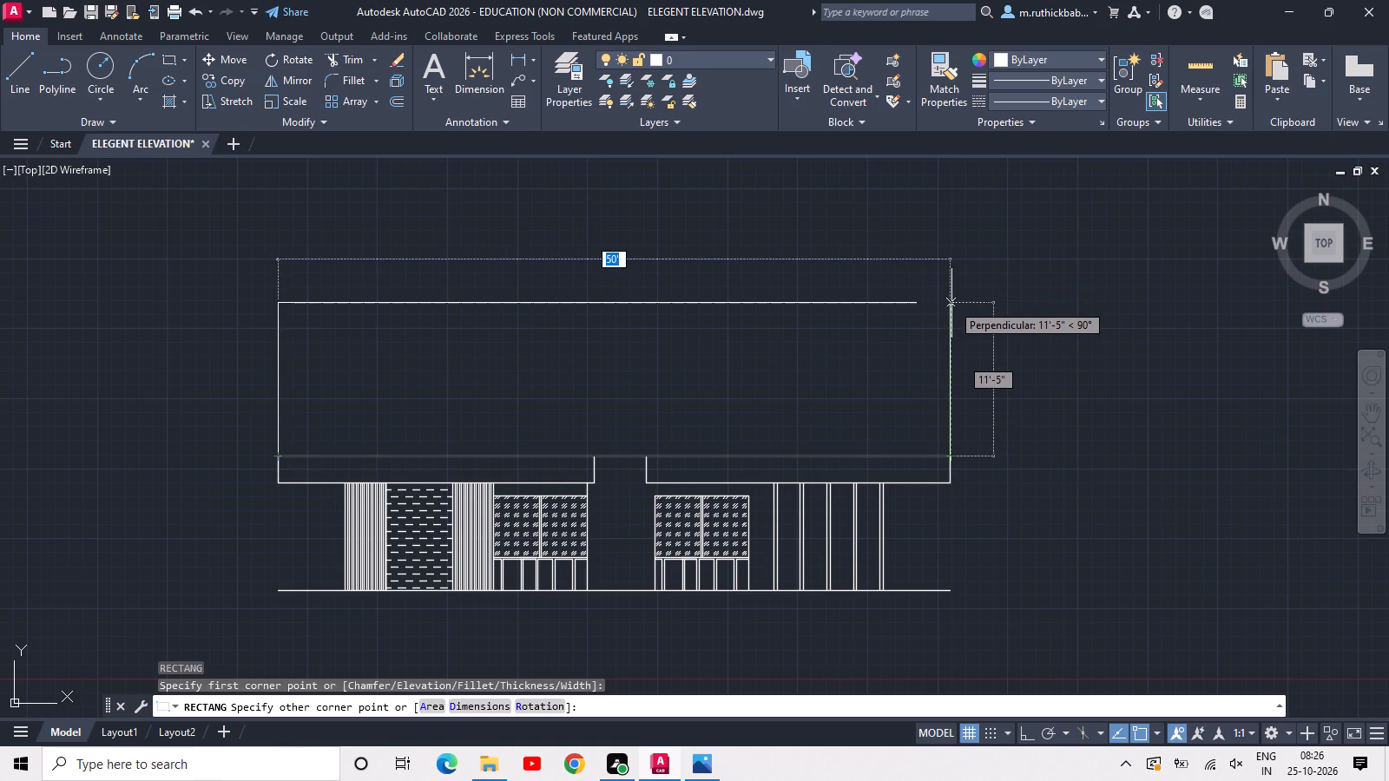
key(Tab)
text(10')
key(Return)
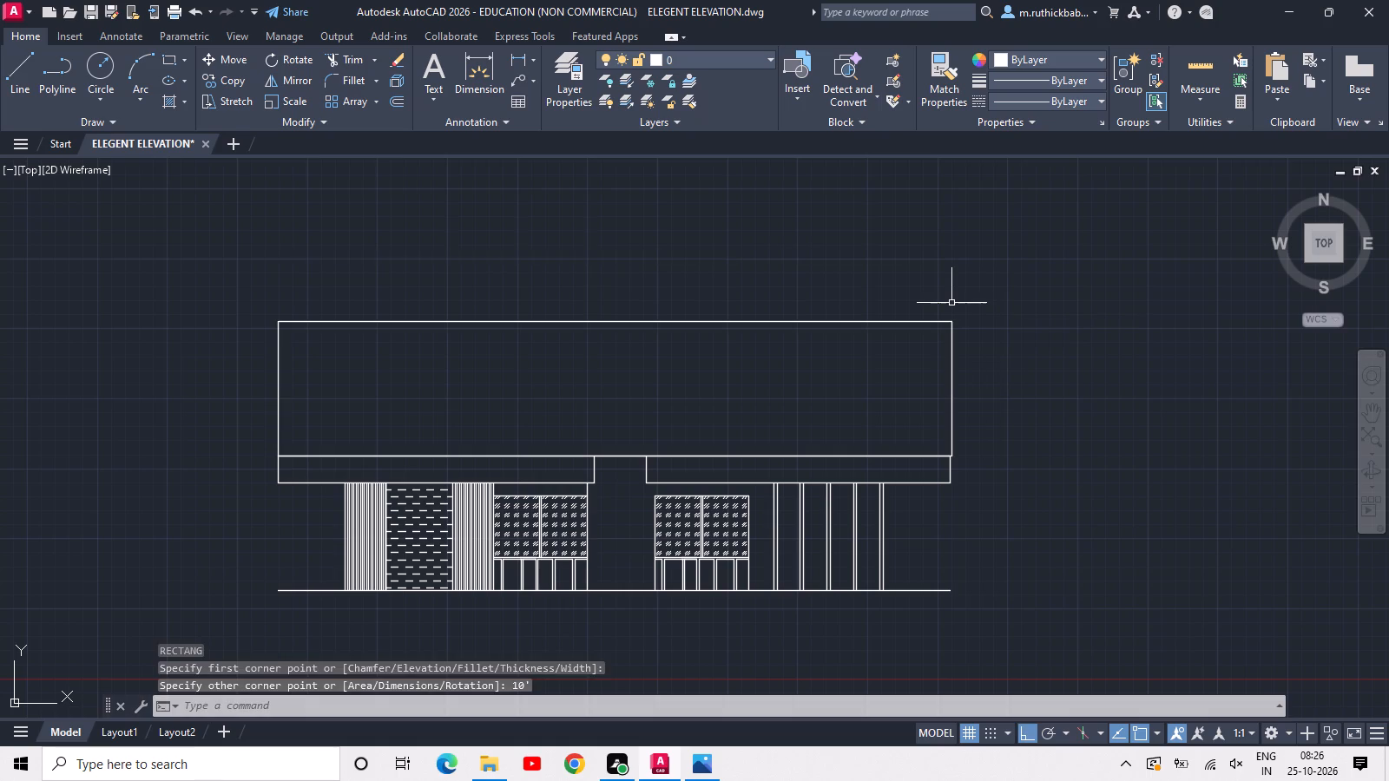
key(Escape)
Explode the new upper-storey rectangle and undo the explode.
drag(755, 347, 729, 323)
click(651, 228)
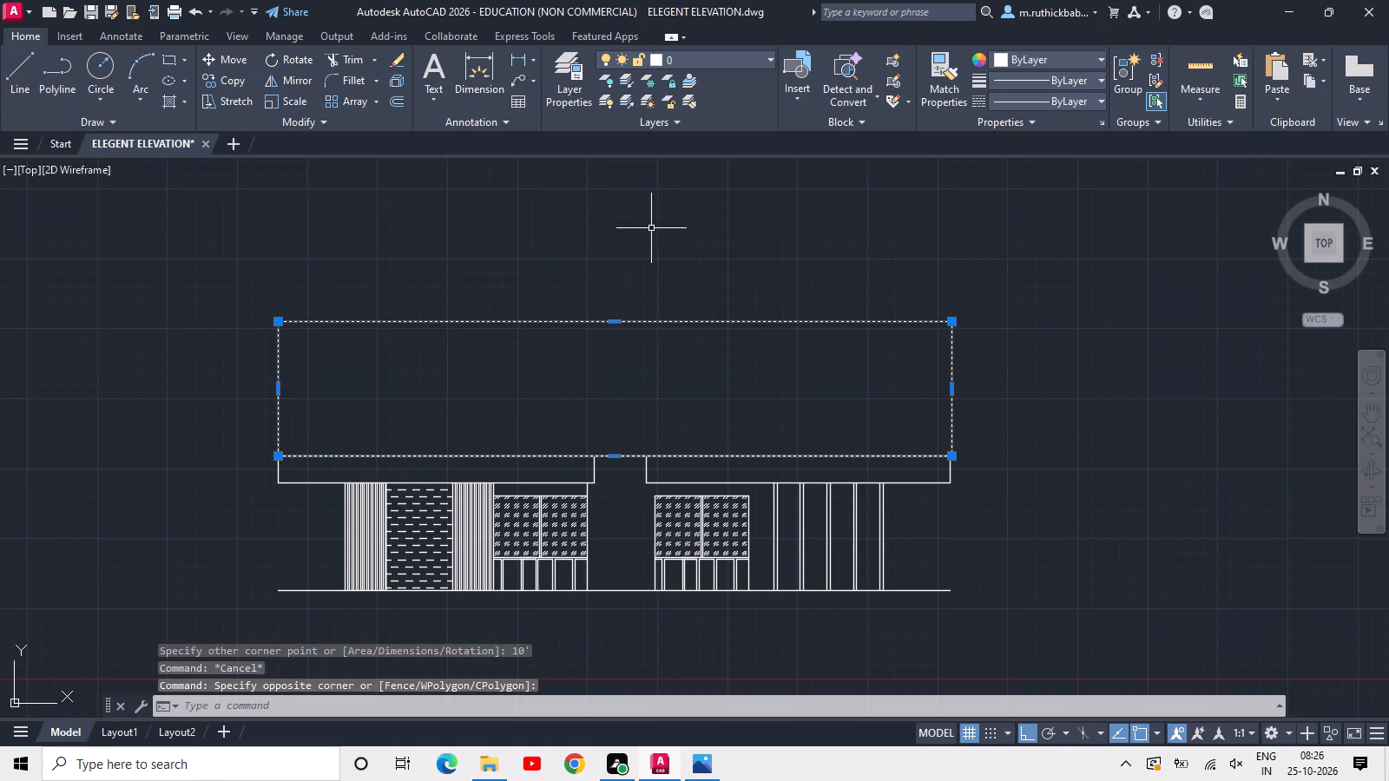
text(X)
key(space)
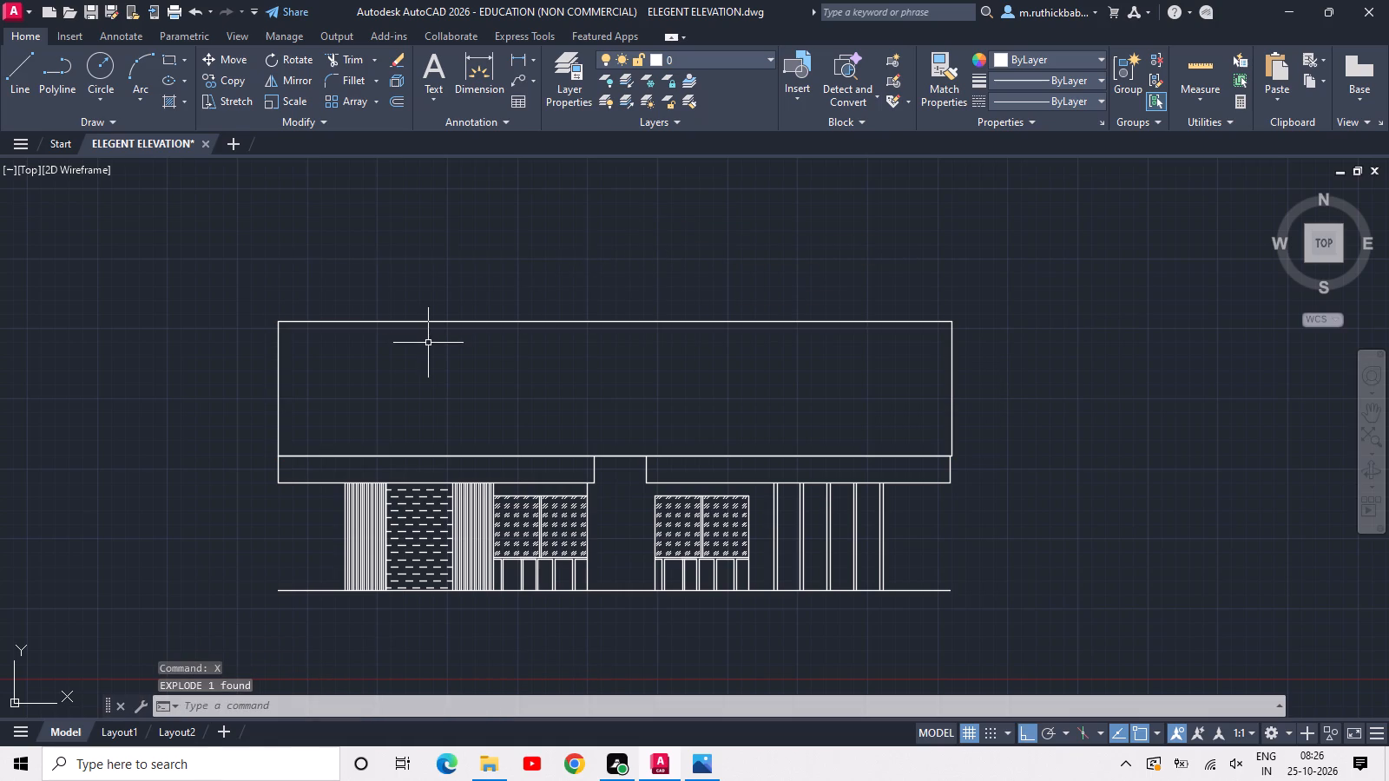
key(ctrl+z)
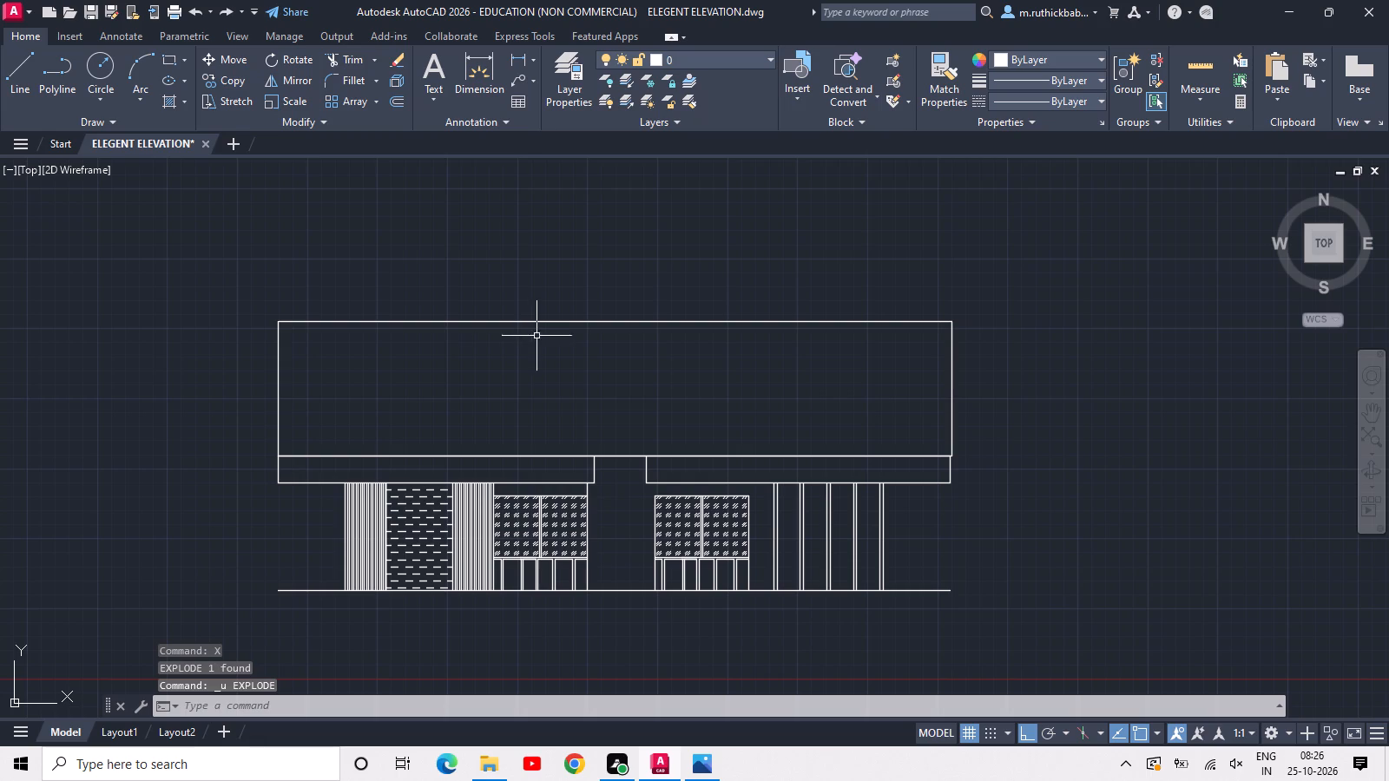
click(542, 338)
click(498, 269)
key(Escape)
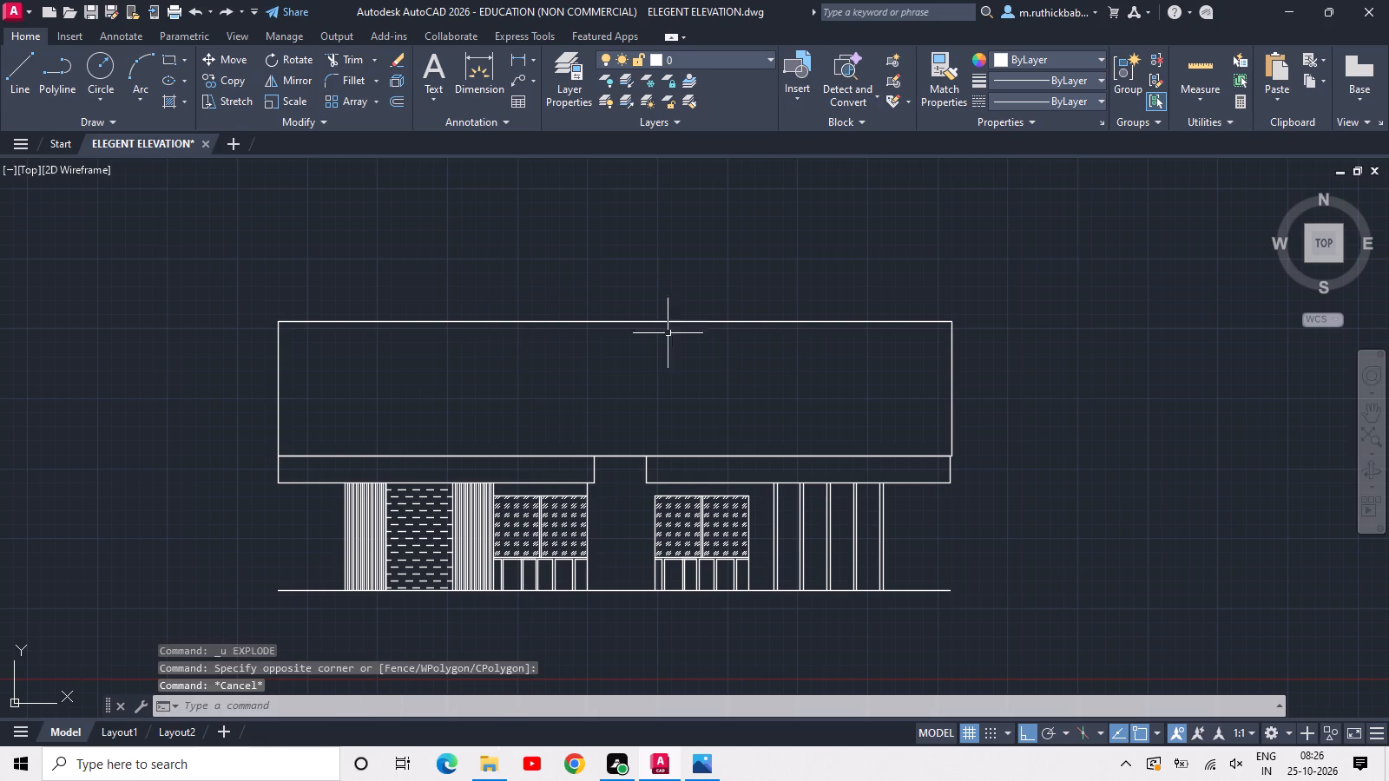
Explode the 50' by 10' upper-storey rectangle into separate lines.
click(673, 364)
click(589, 280)
text(X)
key(space)
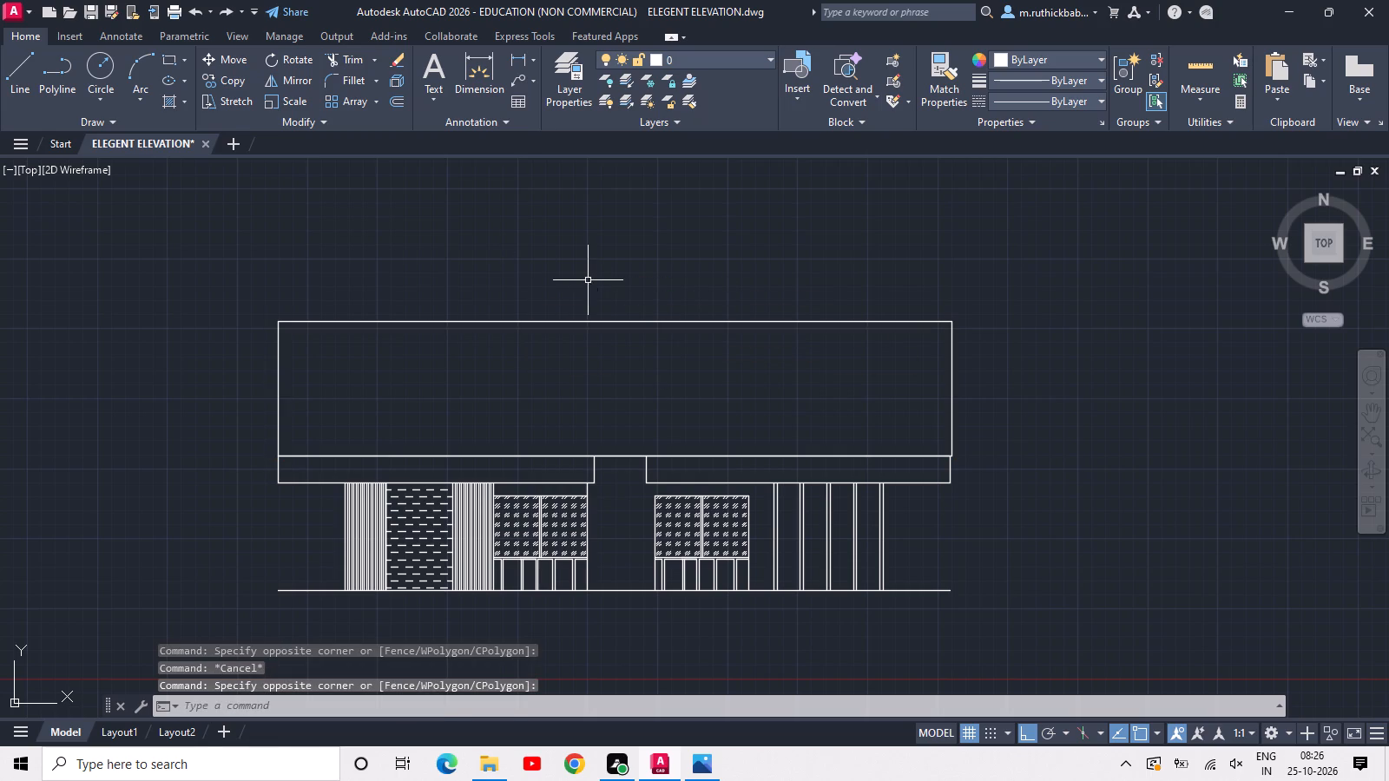
Join the left, top and right edges of the upper-storey rectangle into one polyline.
click(1048, 280)
click(162, 397)
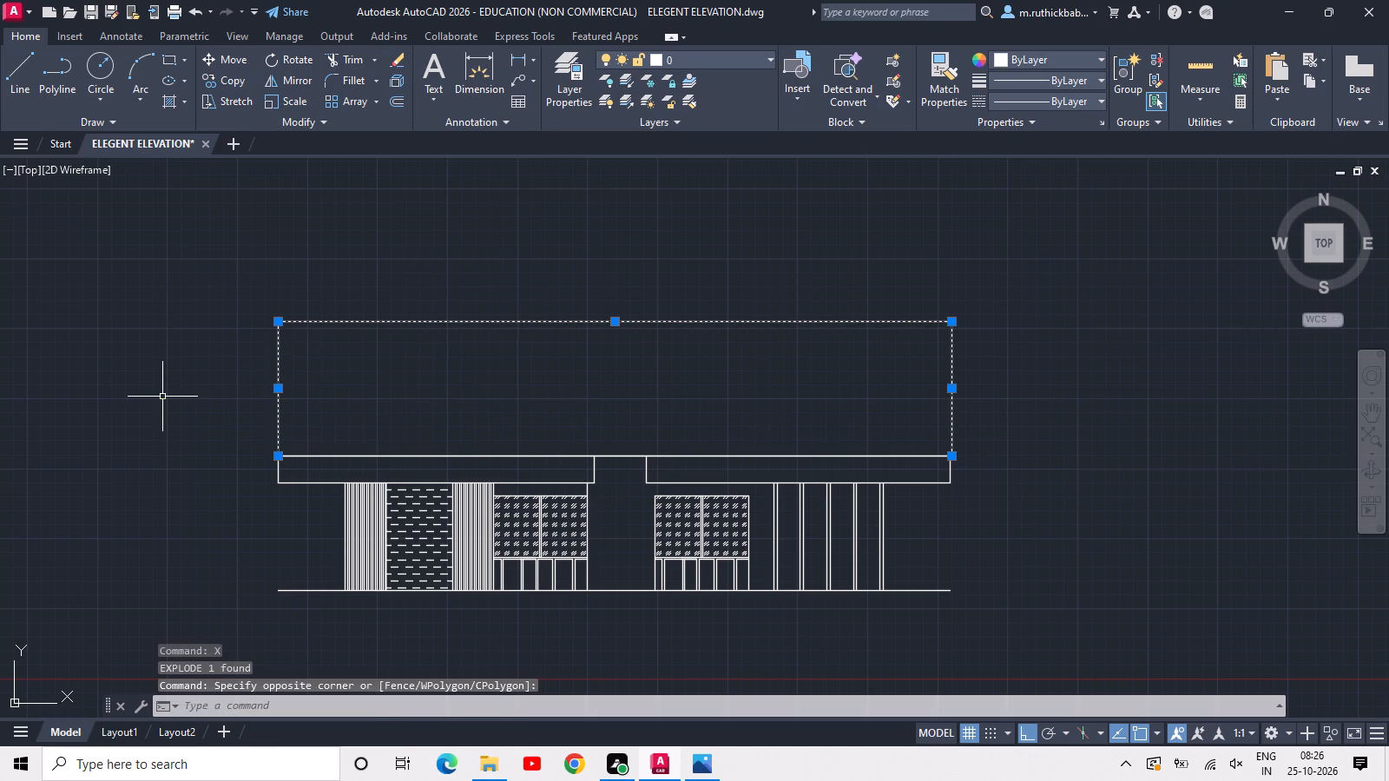
text(J)
key(space)
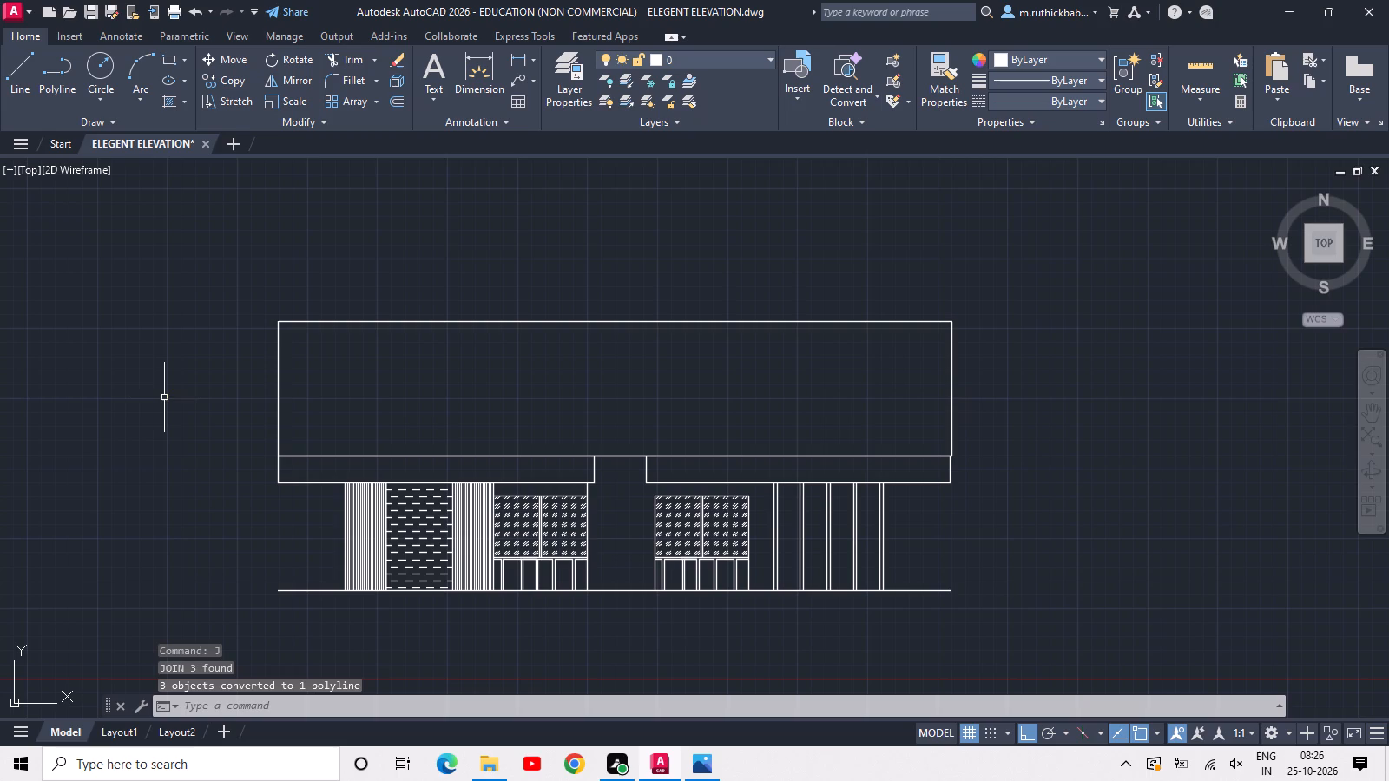
Offset the joined upper-storey outline 2' inward to form an inner frame.
text(OFF)
key(space)
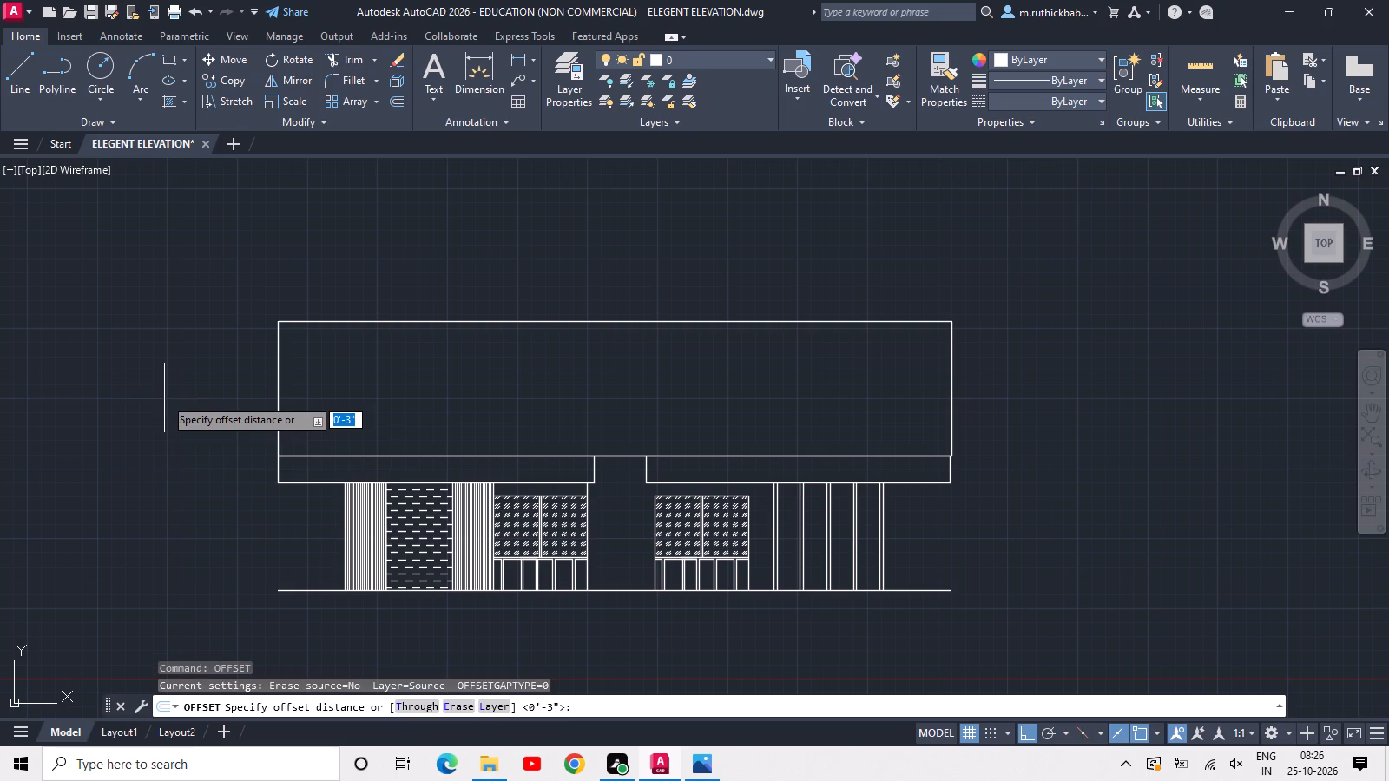
text(2')
key(space)
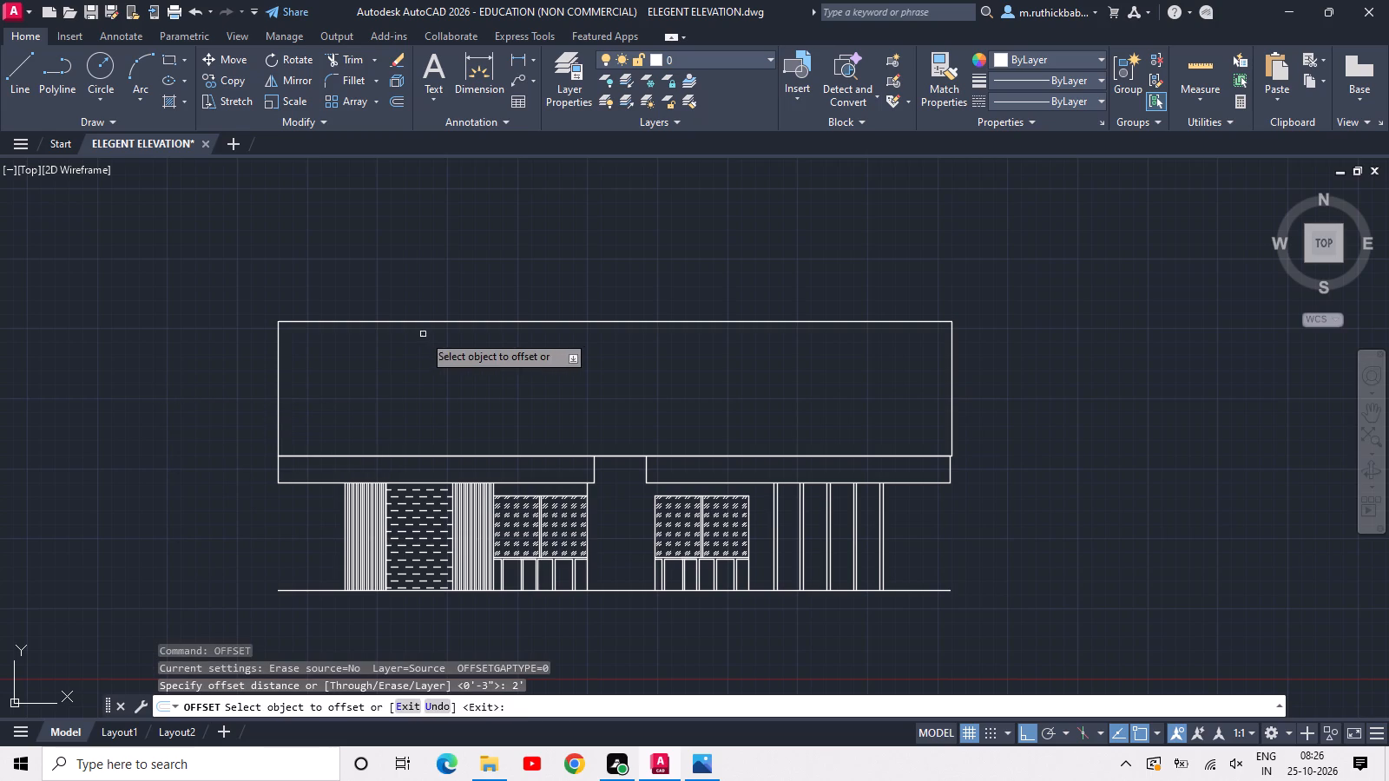
click(438, 319)
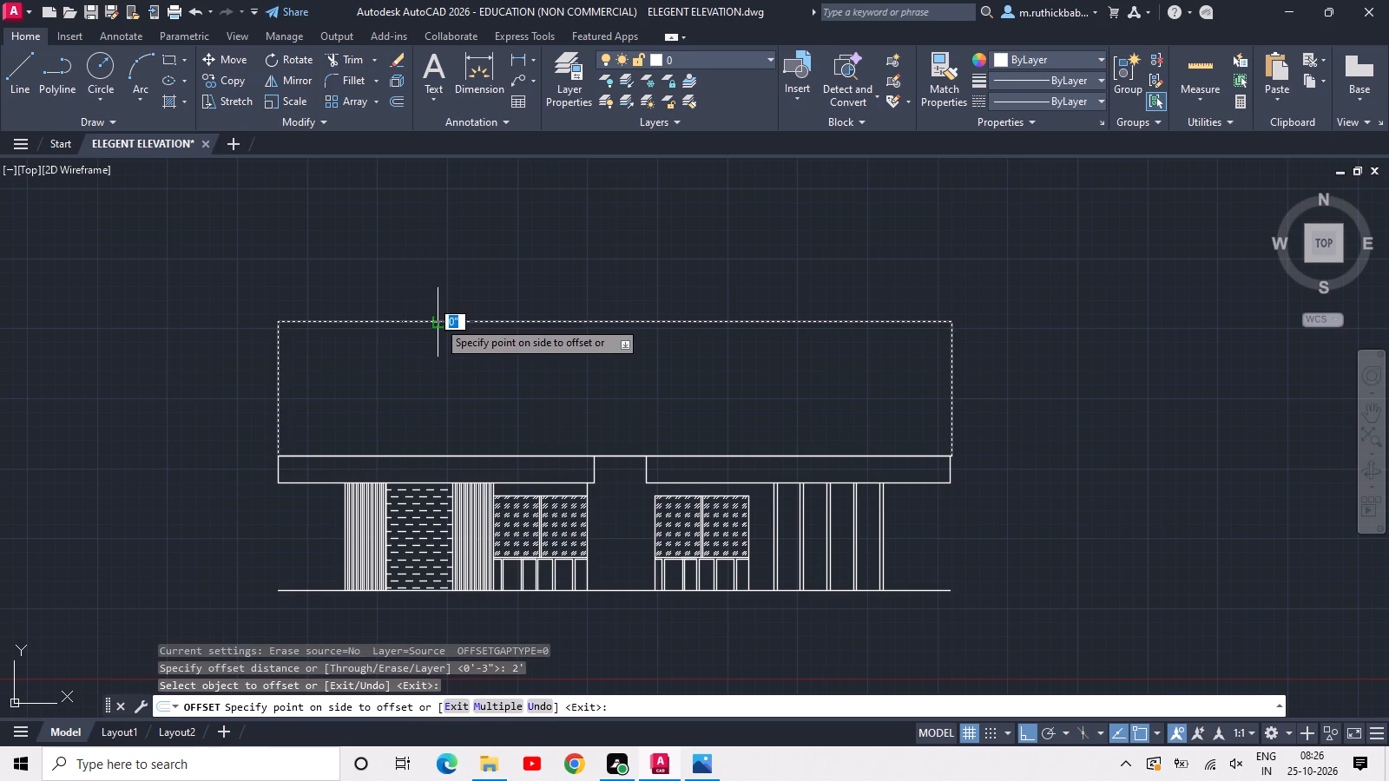
click(440, 361)
key(Escape)
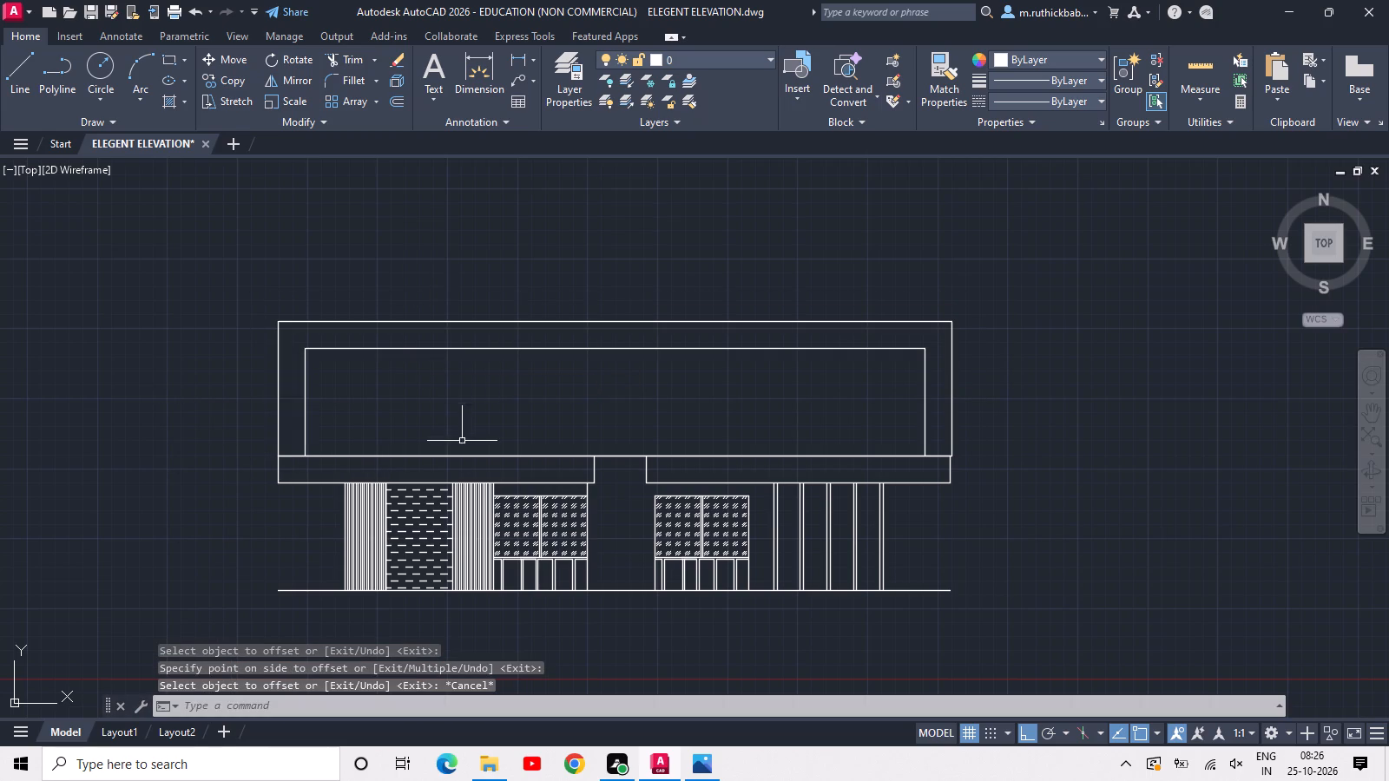
Trim away the short vertical line between the band's underside and the top-right corner of the window left of the central gap.
scroll(415, 465, up, 1)
scroll(777, 476, up, 1)
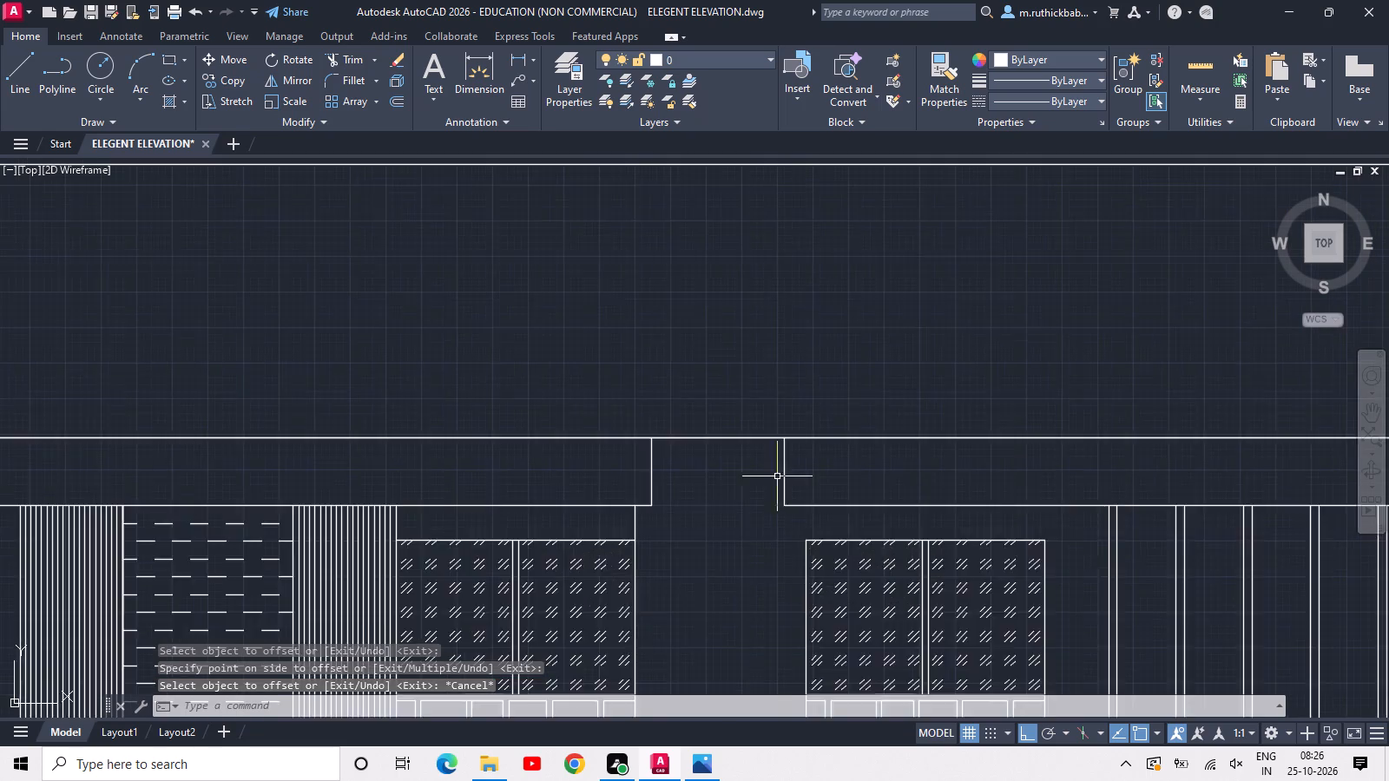
scroll(777, 476, up, 1)
middle_drag(749, 476, 561, 474)
scroll(598, 474, up, 1)
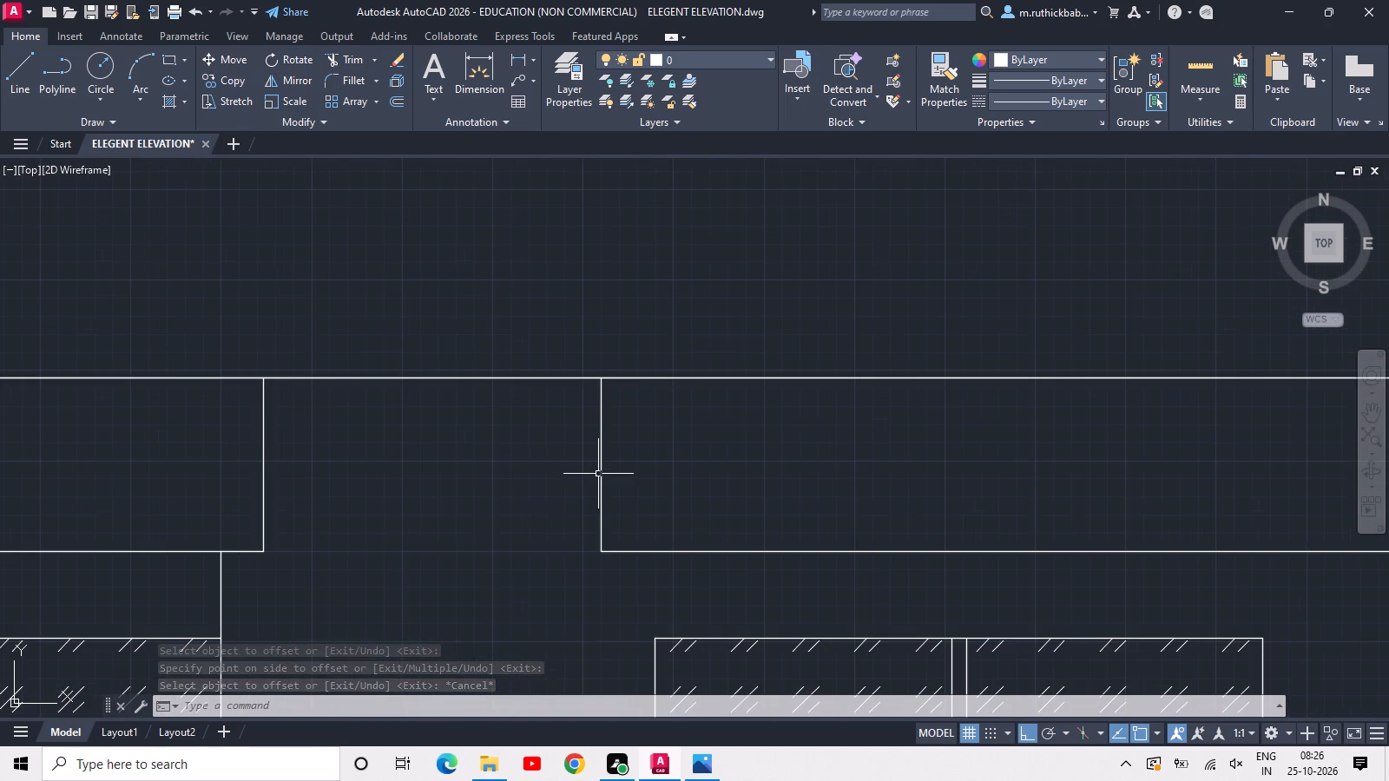
middle_drag(586, 507, 604, 416)
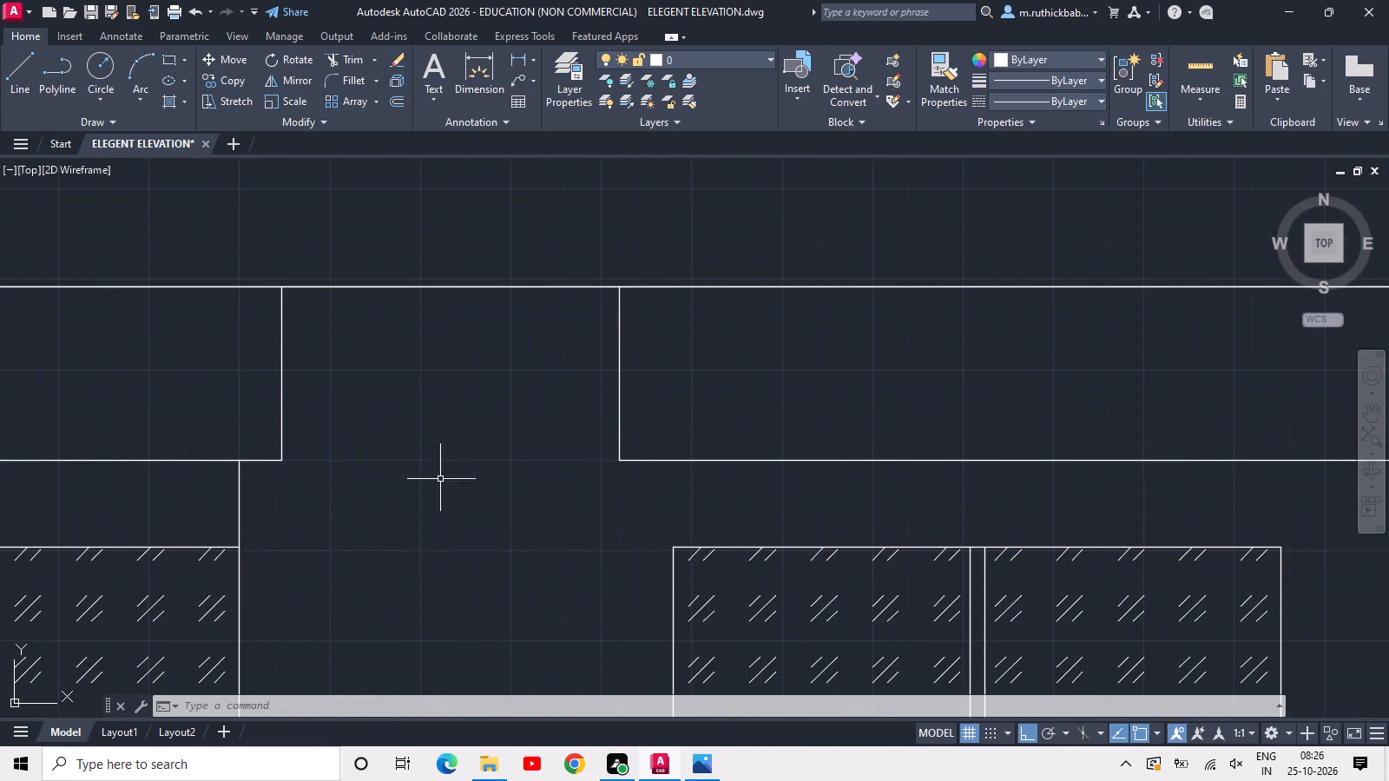
key(t)
text(R)
key(space)
key(space)
drag(377, 501, 332, 497)
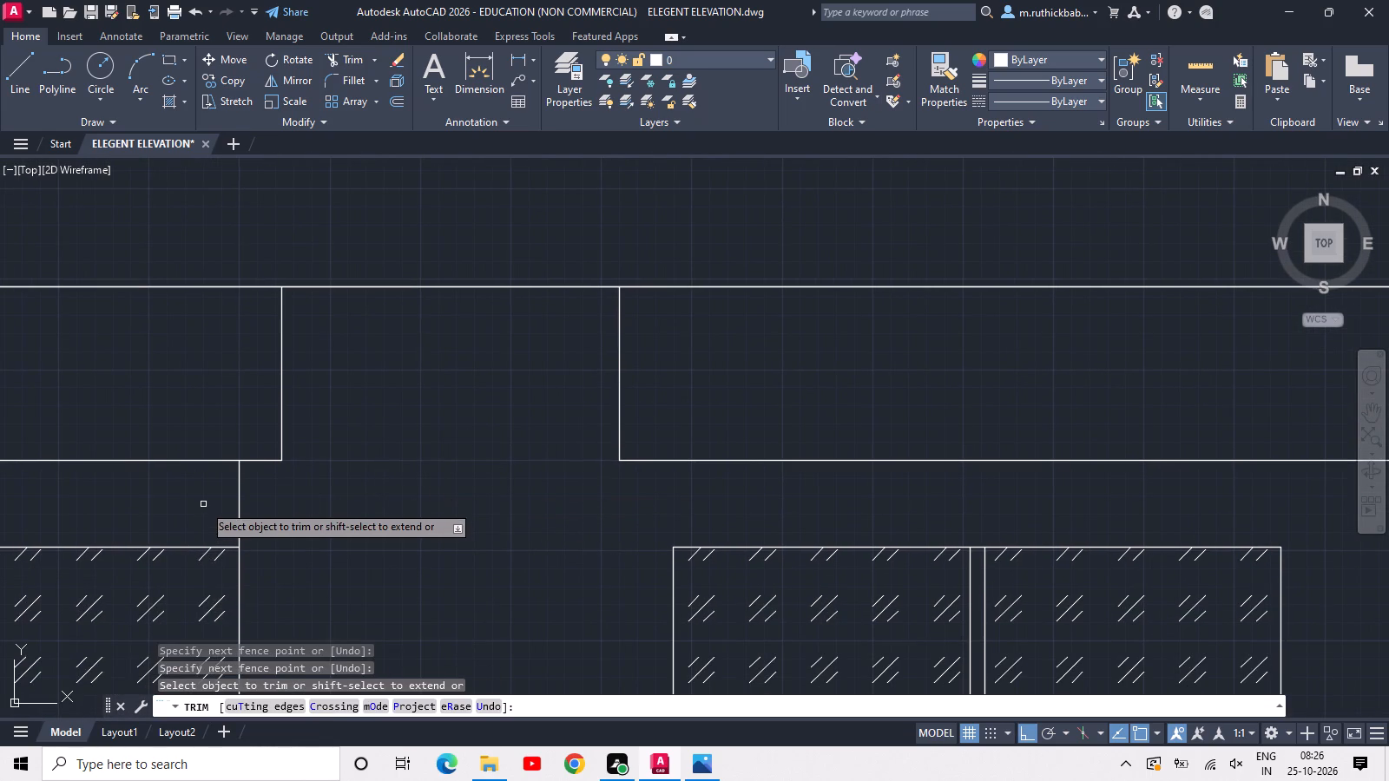
middle_drag(223, 492, 336, 488)
drag(452, 504, 382, 504)
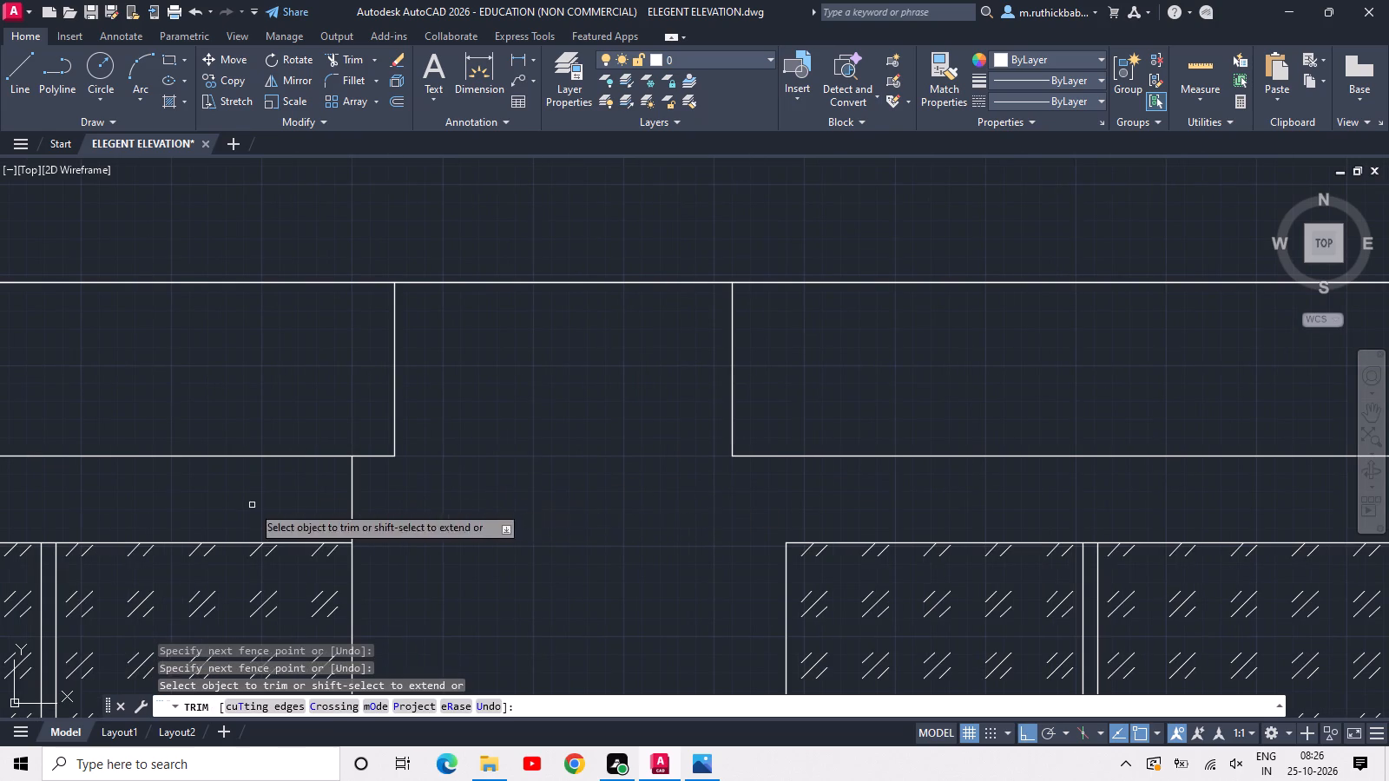
scroll(252, 505, down, 3)
middle_drag(259, 489, 517, 448)
scroll(472, 469, up, 2)
drag(469, 463, 483, 462)
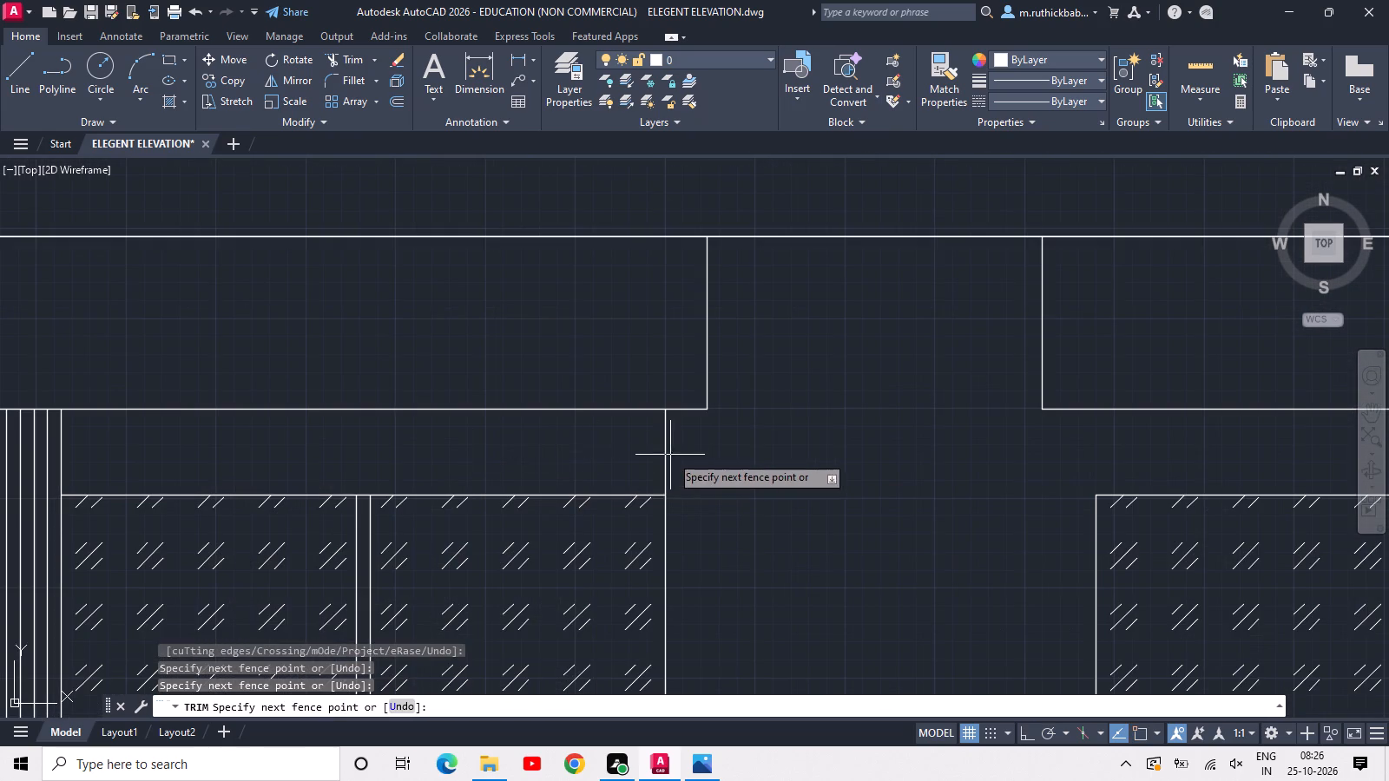
click(734, 454)
key(Escape)
Delete the two short vertical band ends on either side of the central gap.
middle_drag(794, 445, 444, 521)
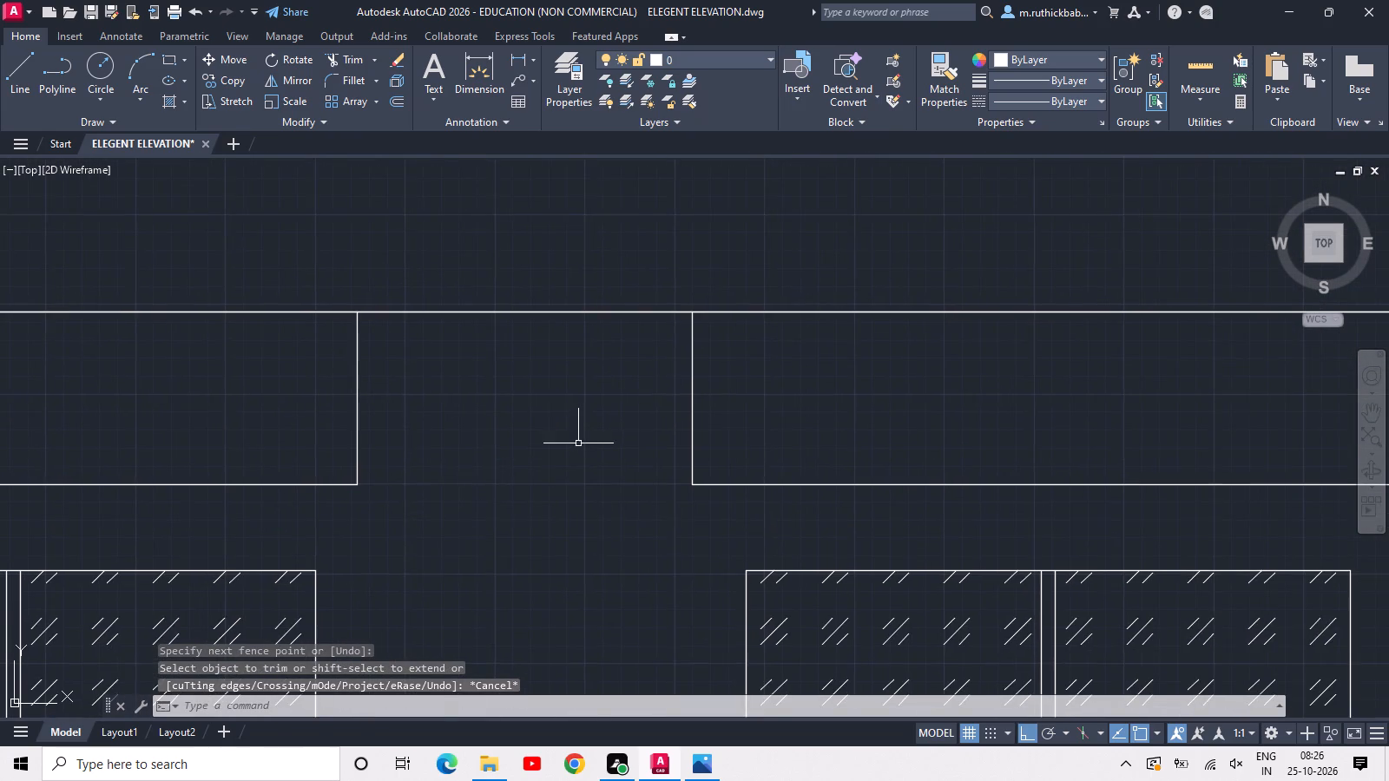
scroll(578, 443, up, 1)
scroll(578, 443, down, 1)
drag(804, 381, 655, 402)
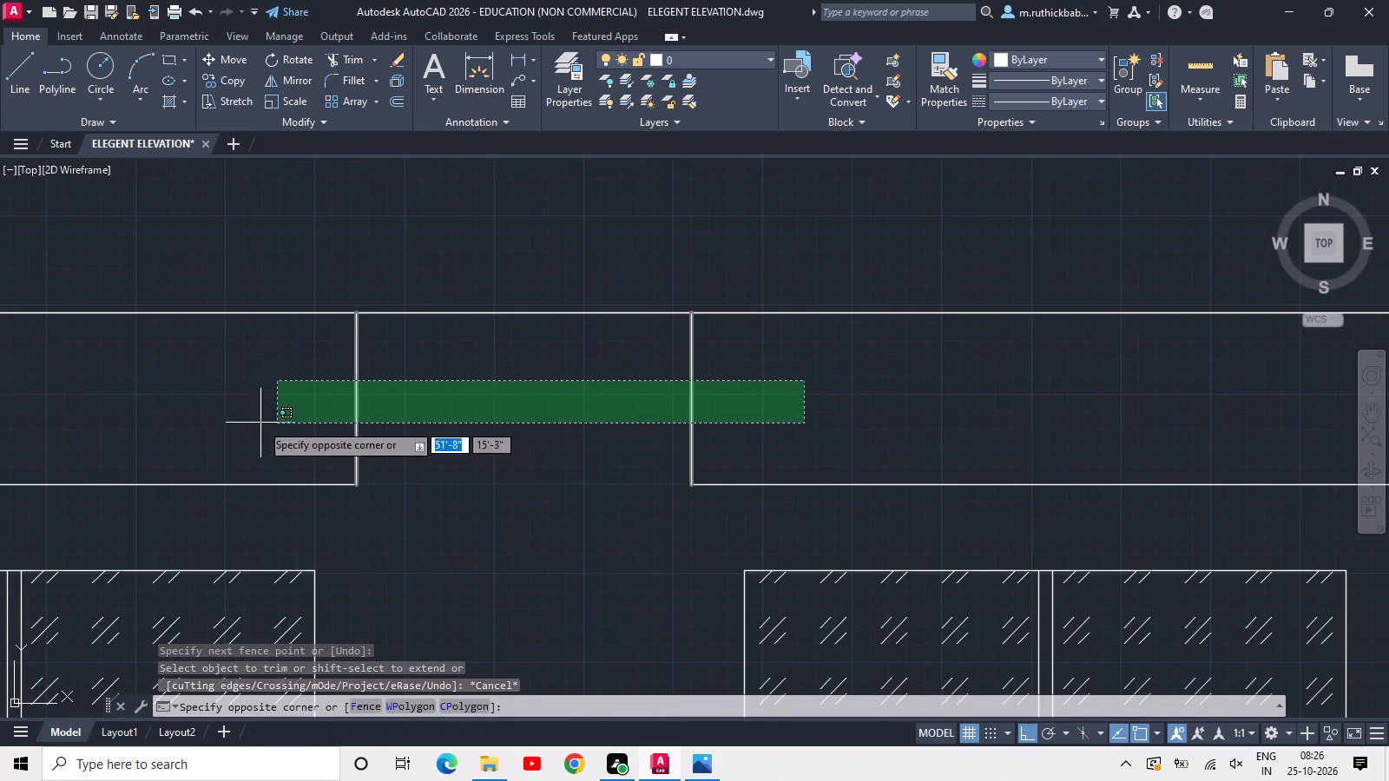
click(260, 425)
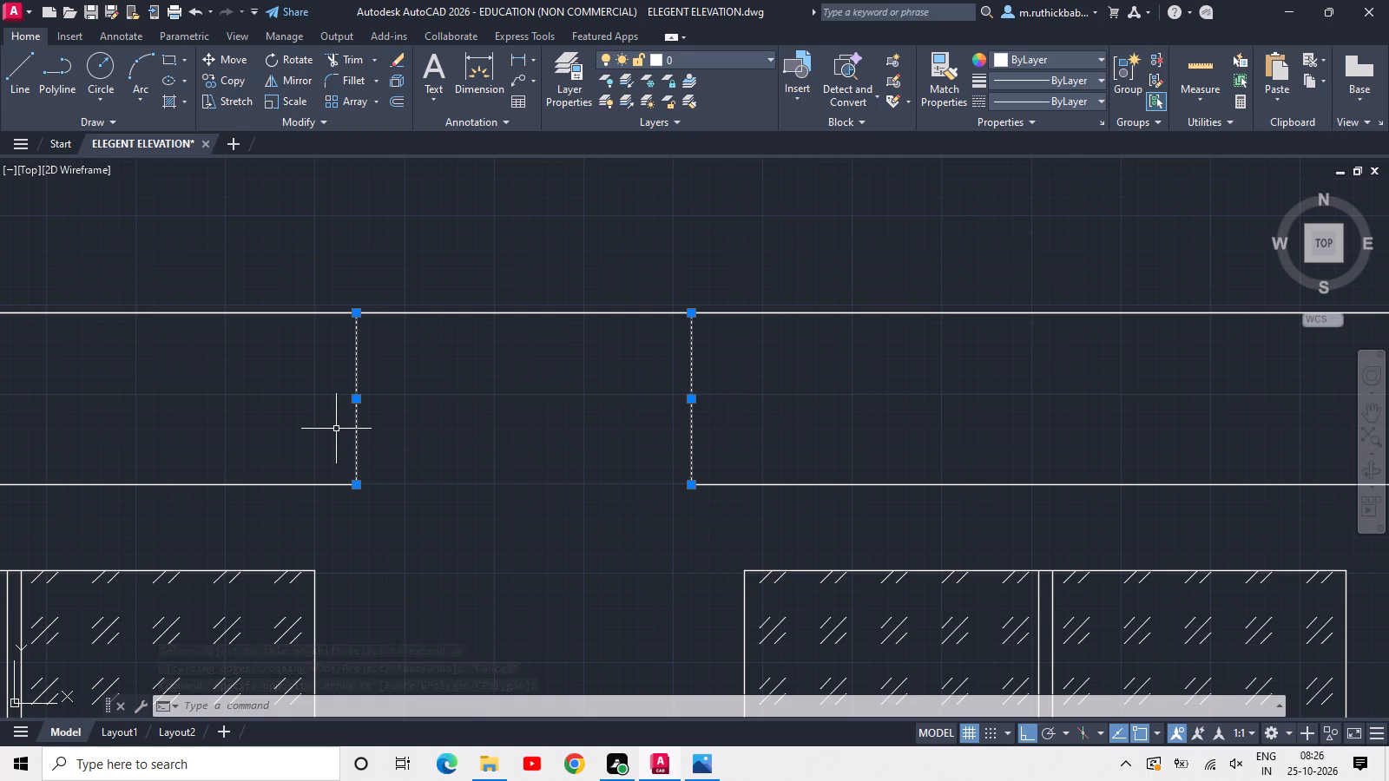
key(Delete)
Draw a rectangle about 4.5' wide and 2' high from the left band's lower inner corner up to the band's top line.
text(REC)
key(space)
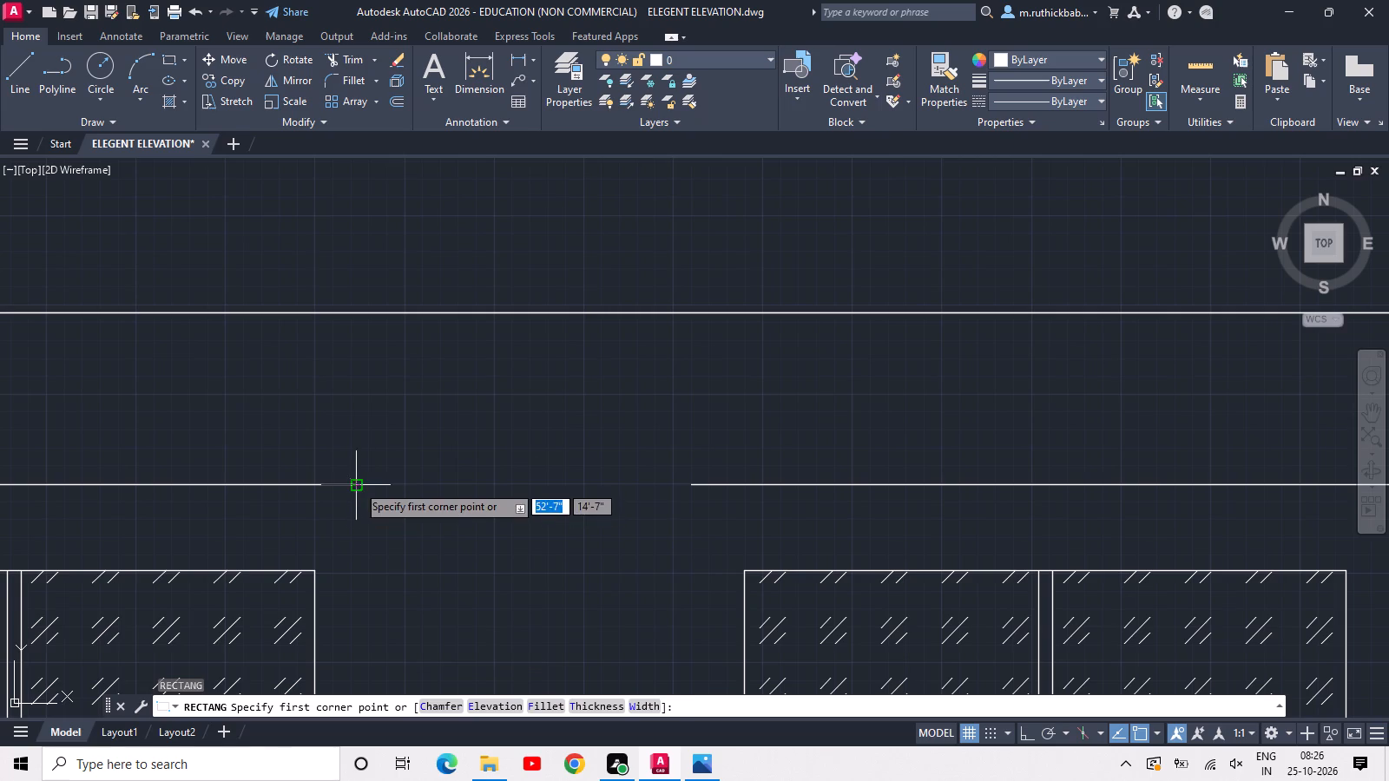
click(357, 484)
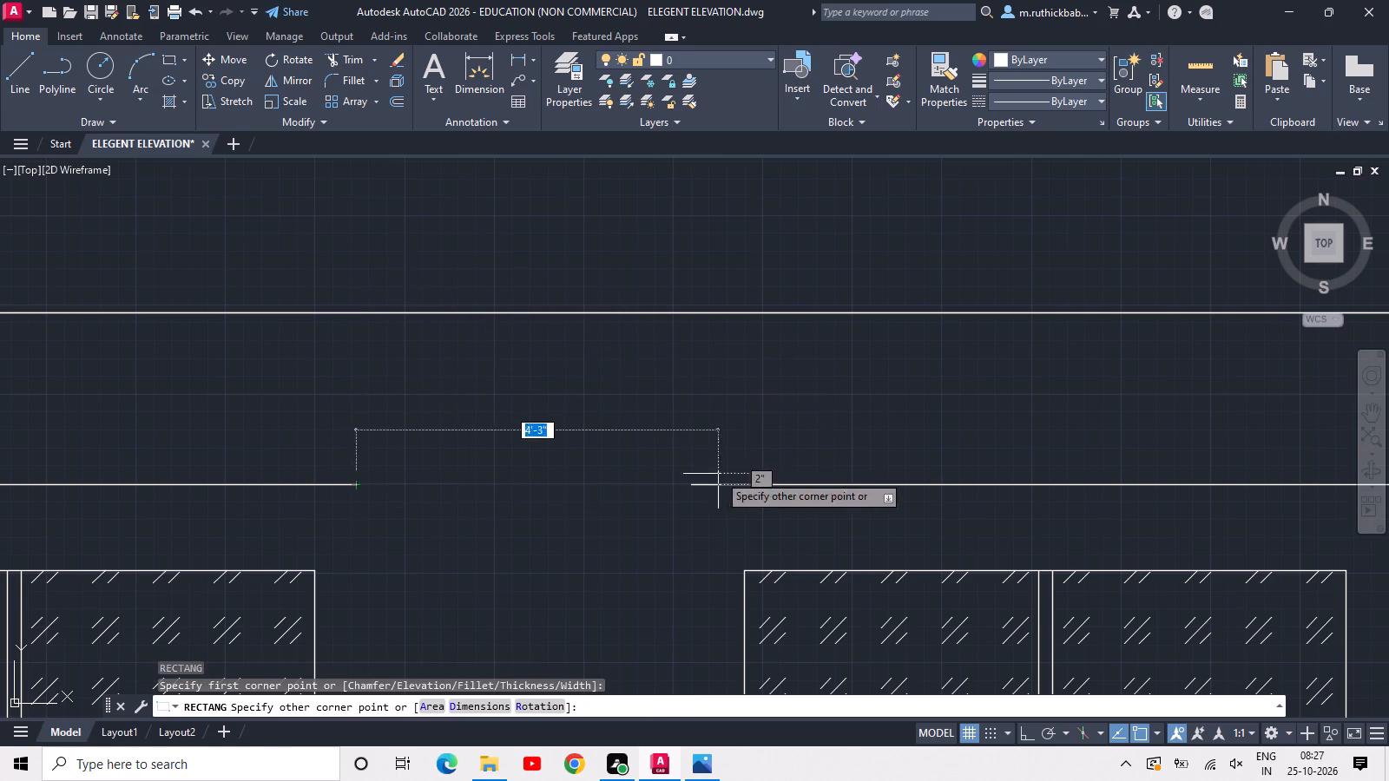
click(734, 313)
key(Escape)
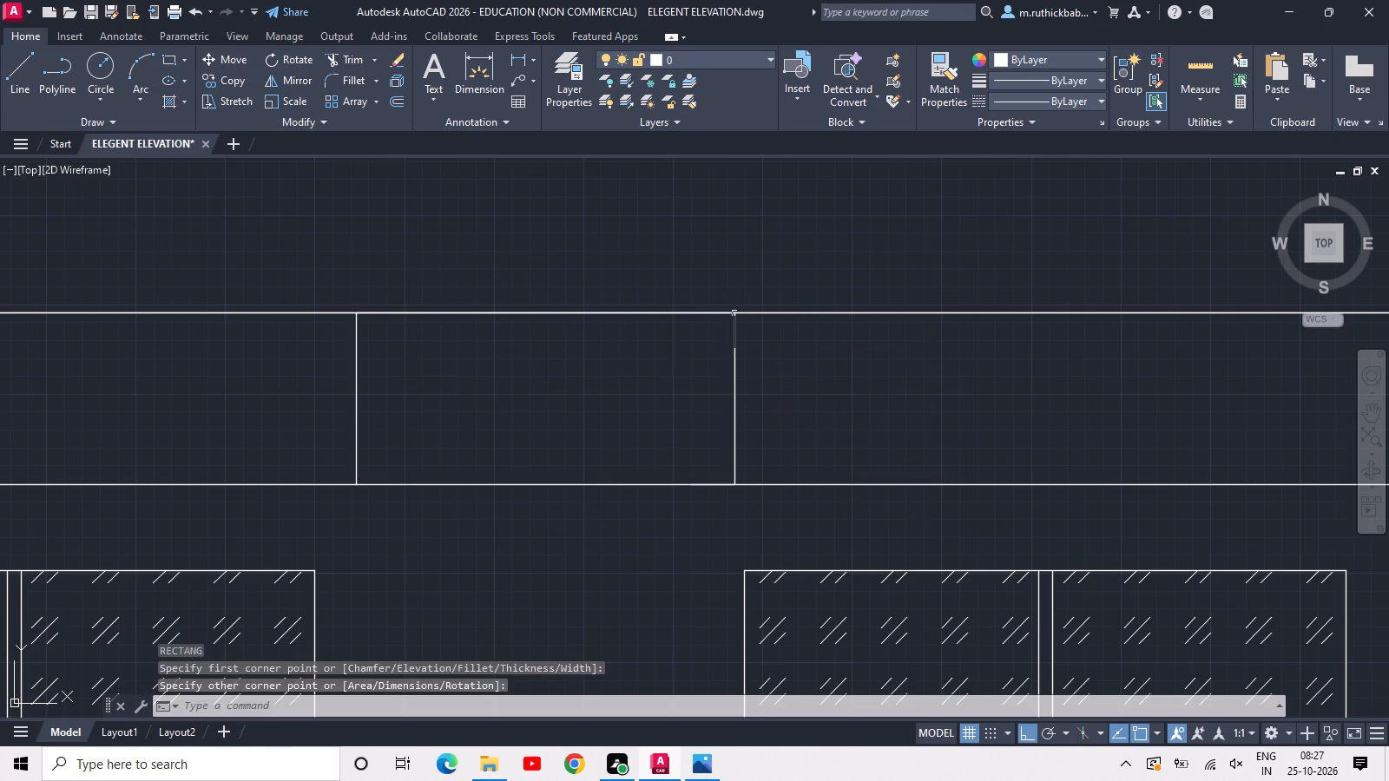
Trim the bottom line between the new rectangle's two vertical edges so the central gap is open below.
scroll(701, 483, down, 1)
text(TR)
key(space)
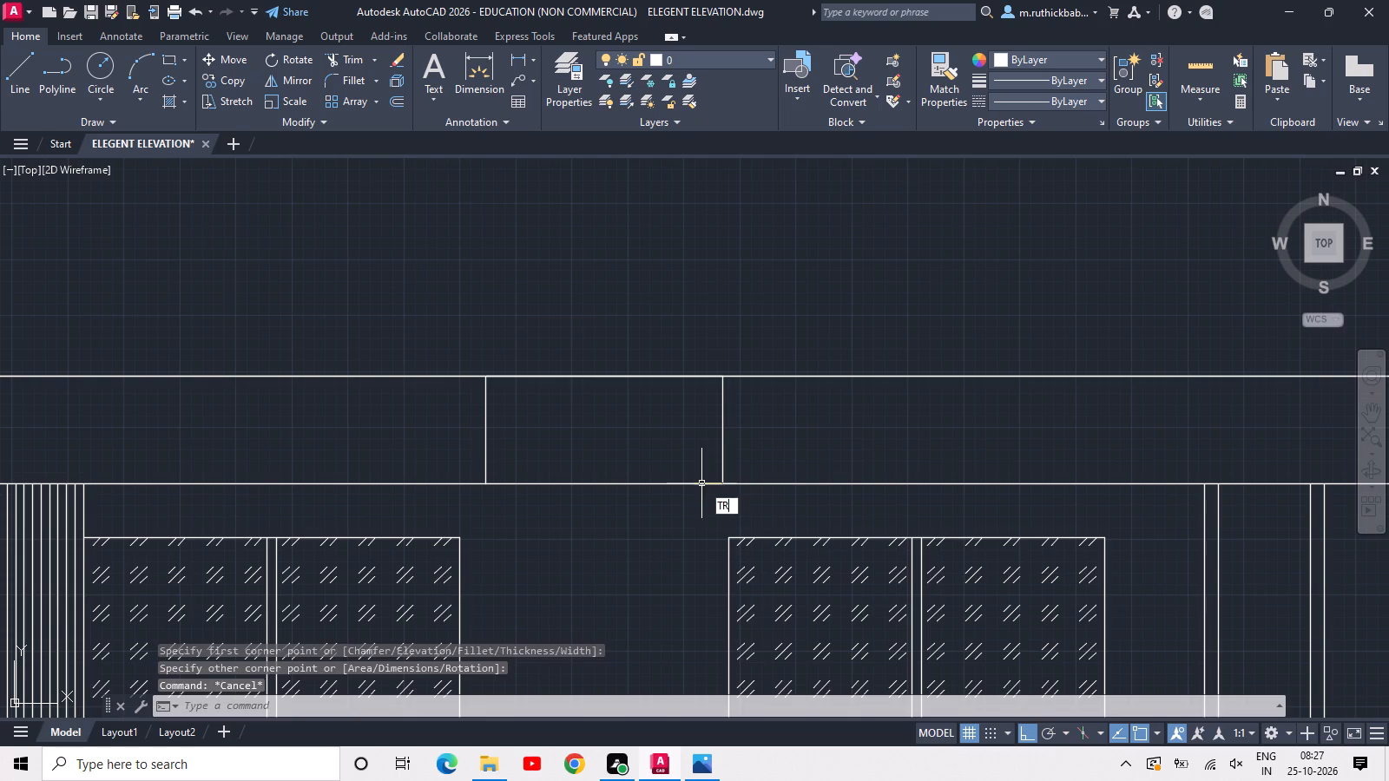
key(space)
click(669, 504)
click(660, 440)
click(711, 490)
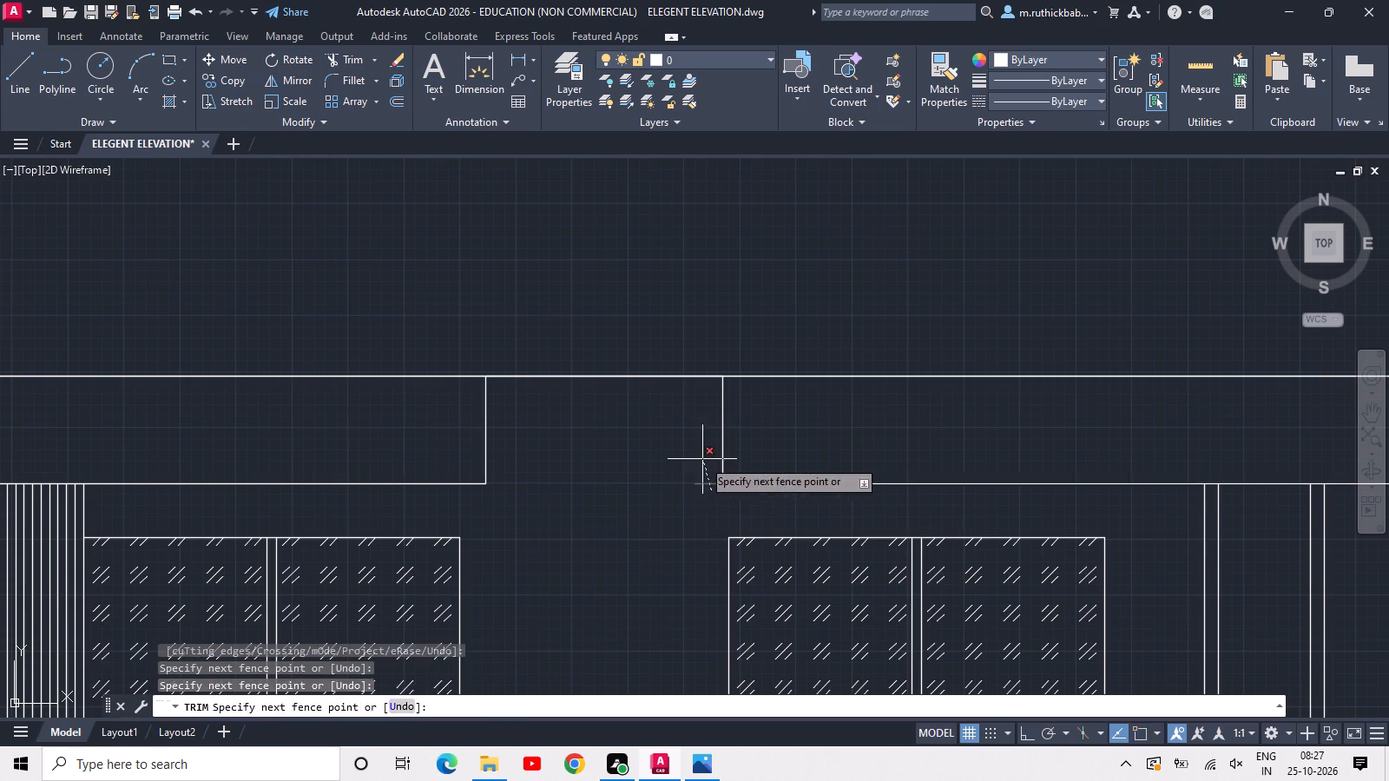
click(702, 459)
scroll(700, 463, down, 3)
key(Escape)
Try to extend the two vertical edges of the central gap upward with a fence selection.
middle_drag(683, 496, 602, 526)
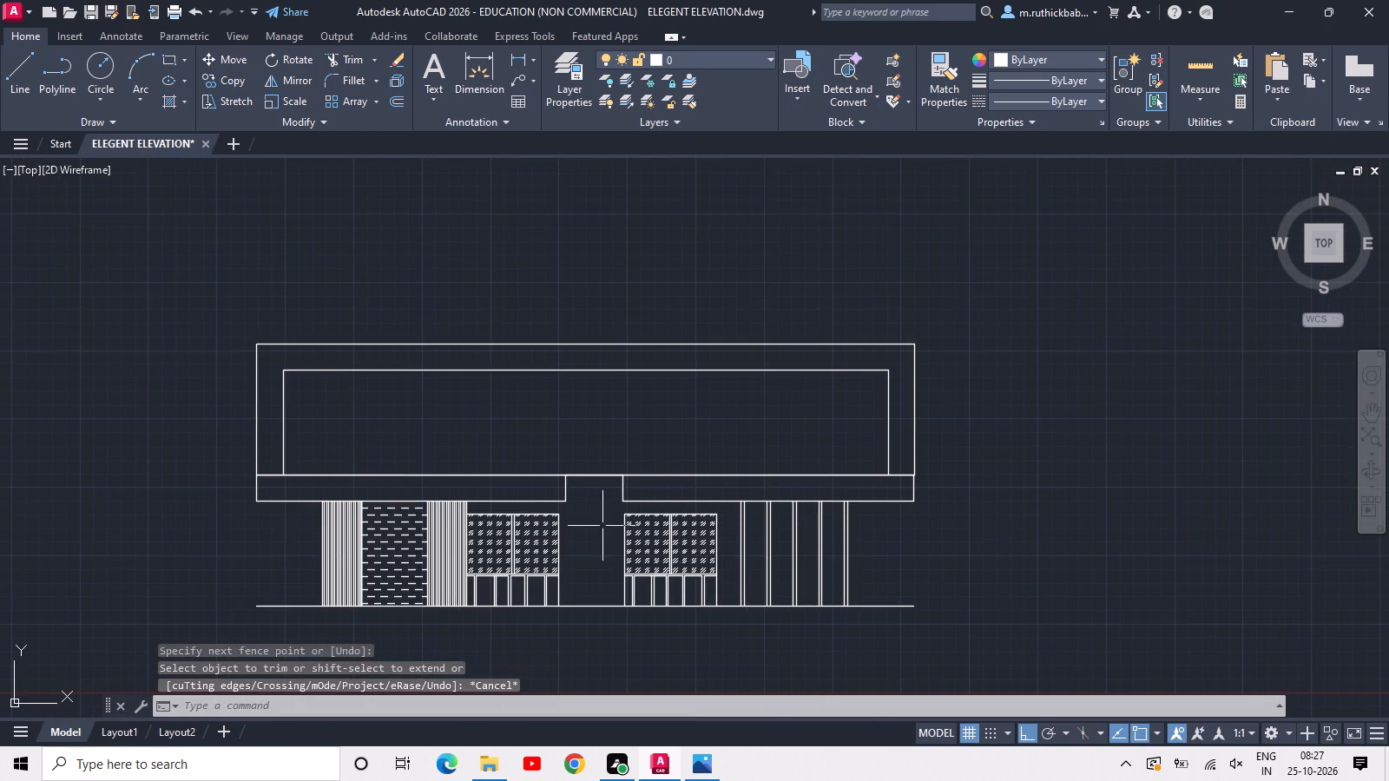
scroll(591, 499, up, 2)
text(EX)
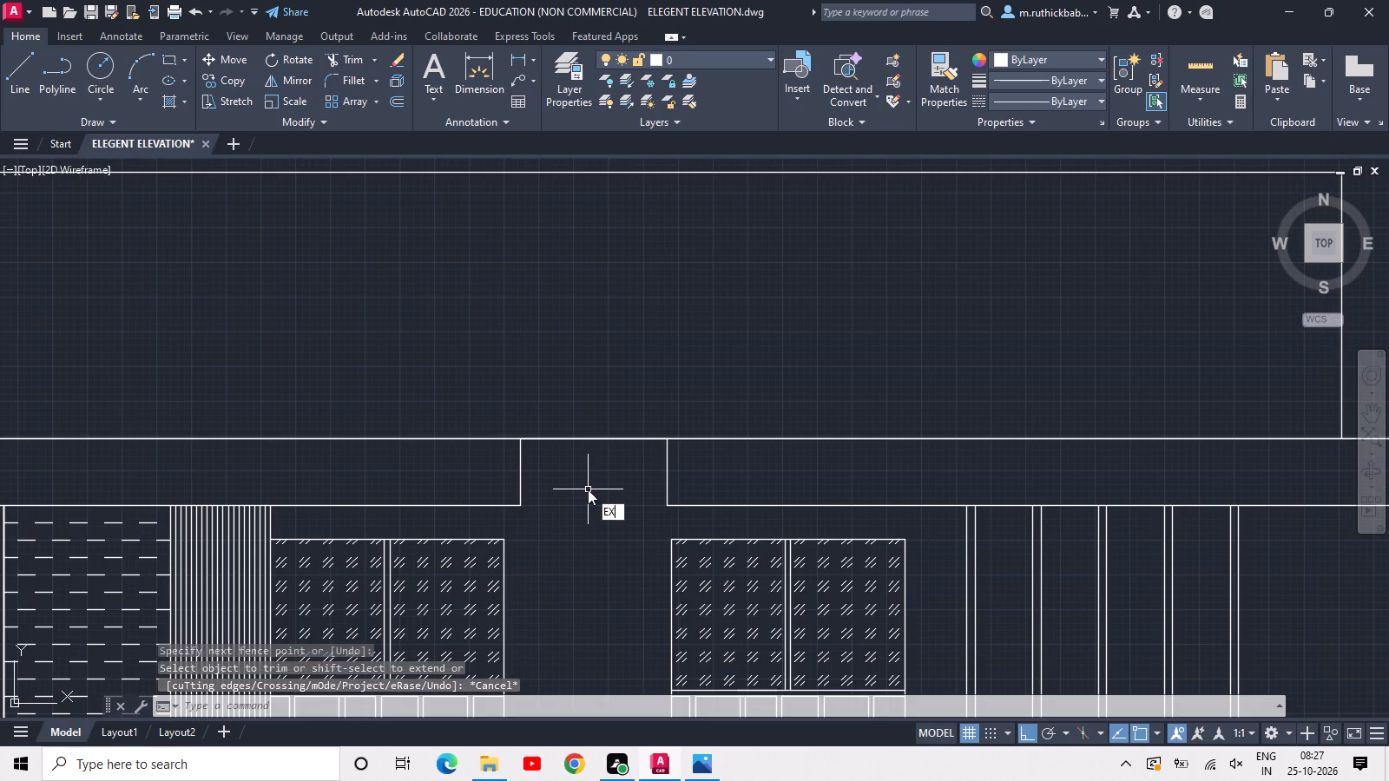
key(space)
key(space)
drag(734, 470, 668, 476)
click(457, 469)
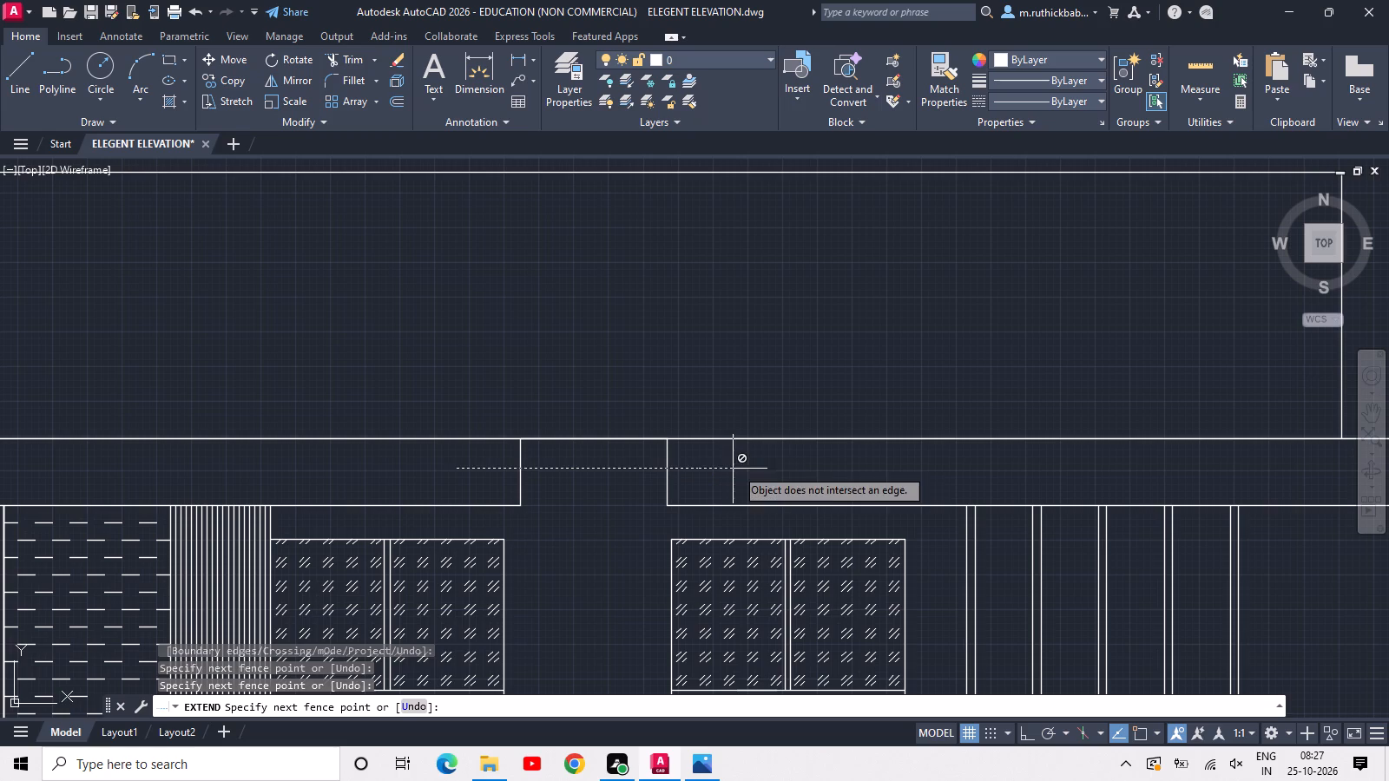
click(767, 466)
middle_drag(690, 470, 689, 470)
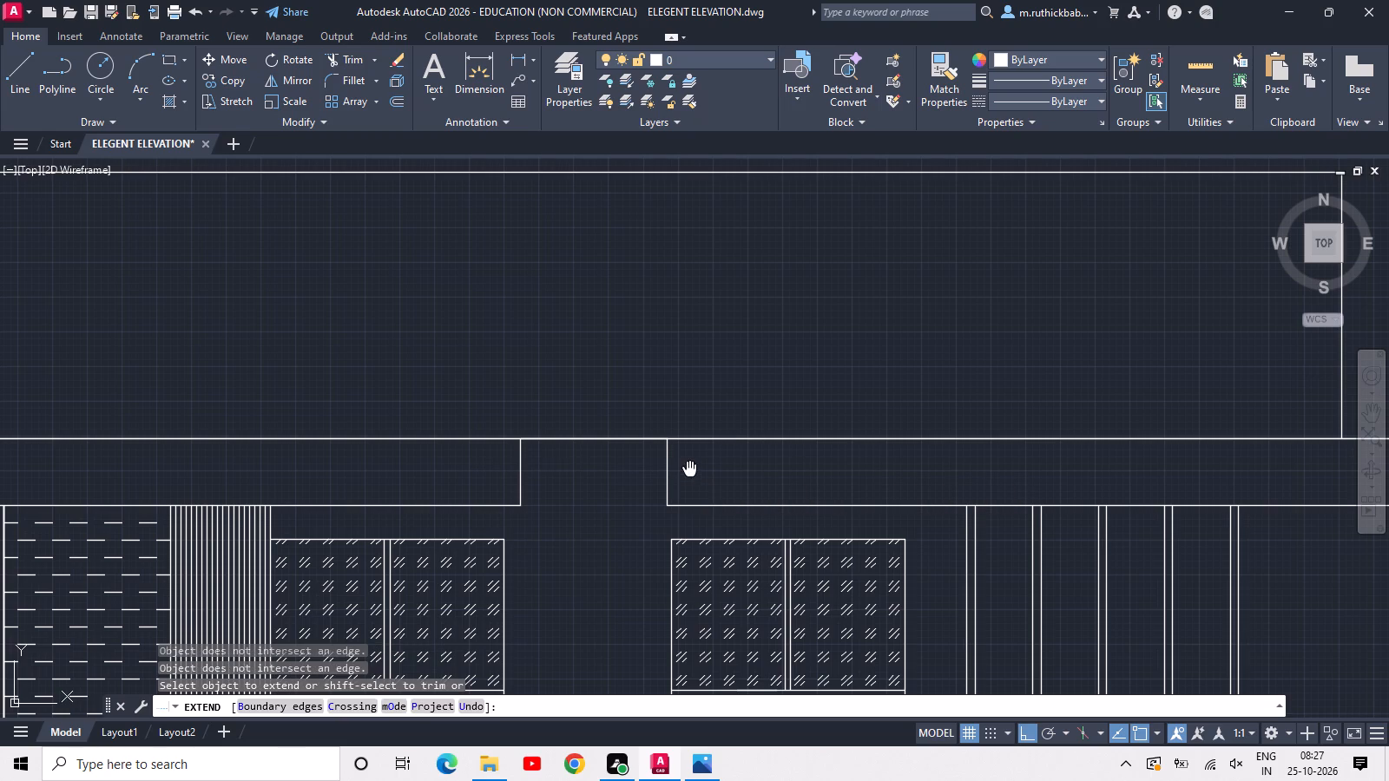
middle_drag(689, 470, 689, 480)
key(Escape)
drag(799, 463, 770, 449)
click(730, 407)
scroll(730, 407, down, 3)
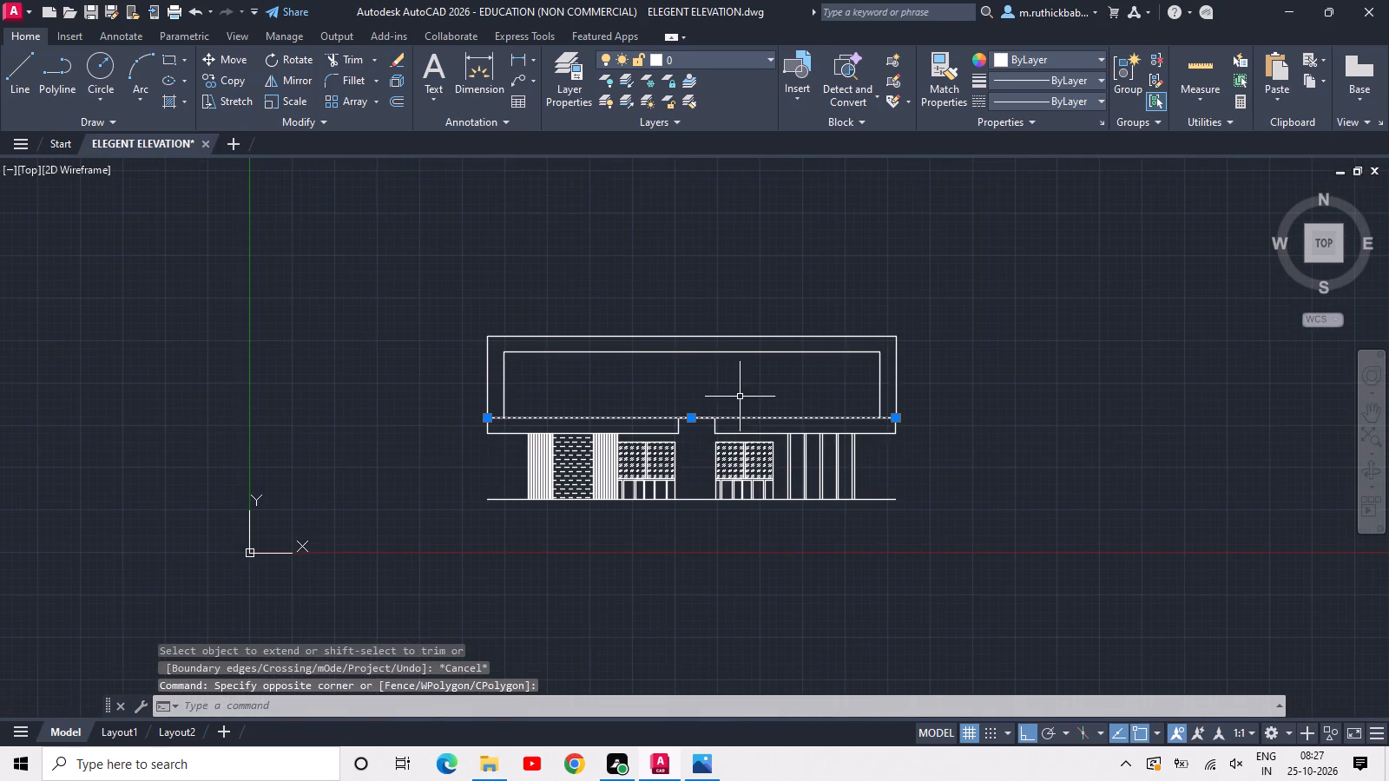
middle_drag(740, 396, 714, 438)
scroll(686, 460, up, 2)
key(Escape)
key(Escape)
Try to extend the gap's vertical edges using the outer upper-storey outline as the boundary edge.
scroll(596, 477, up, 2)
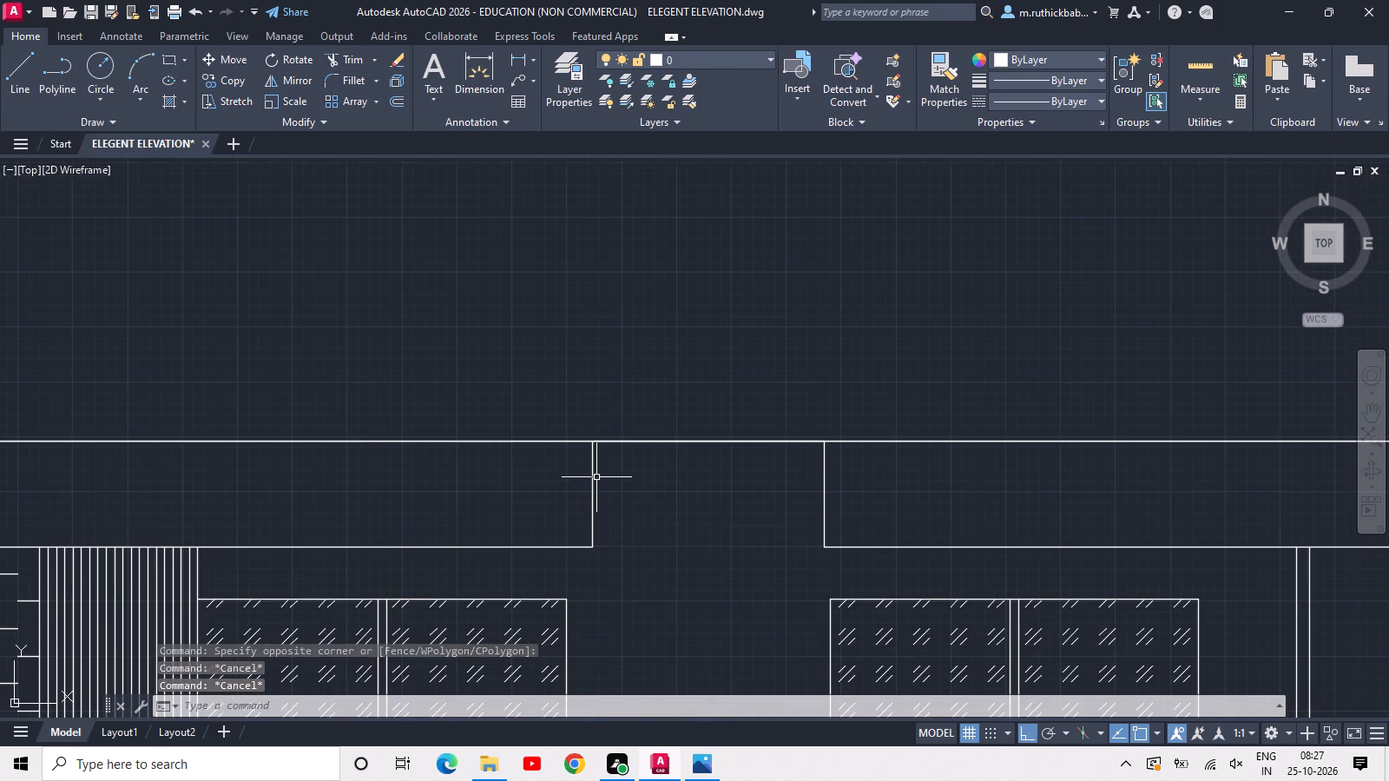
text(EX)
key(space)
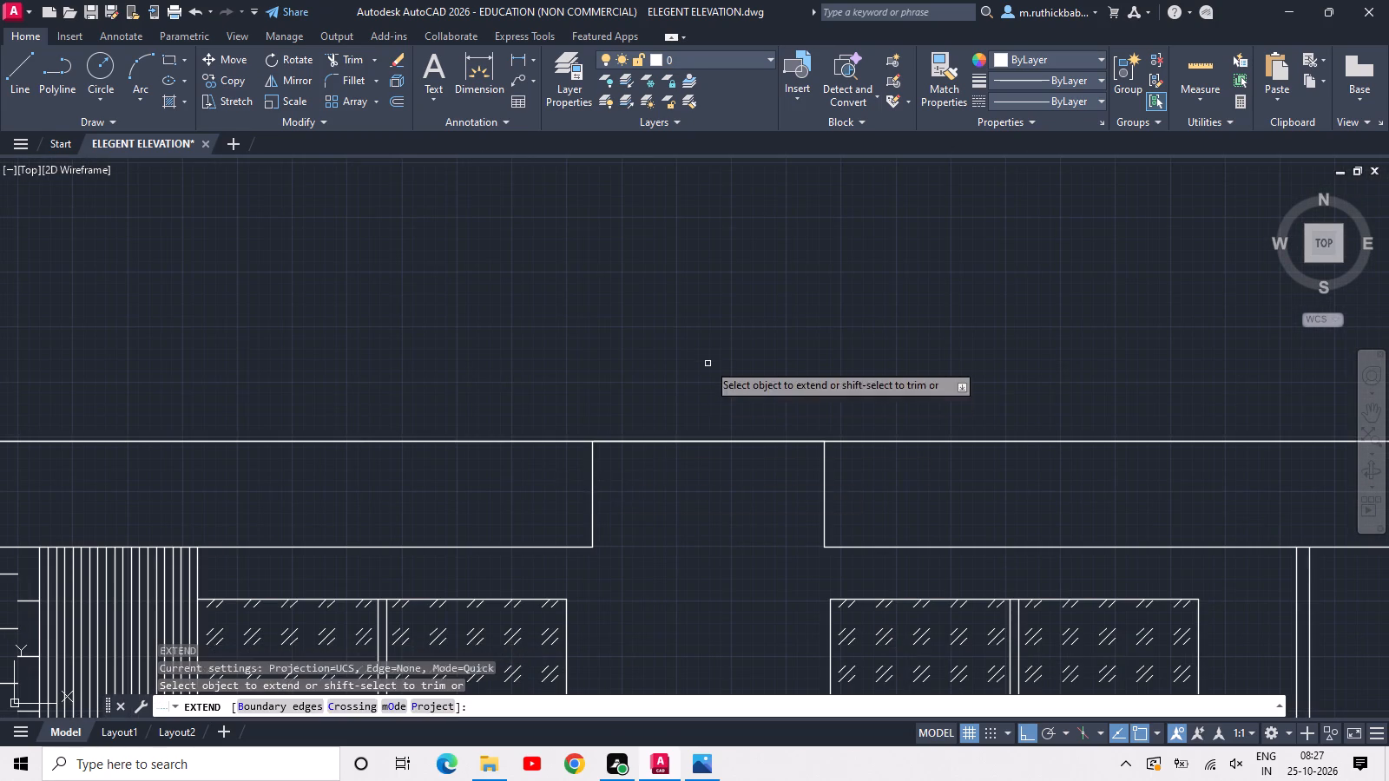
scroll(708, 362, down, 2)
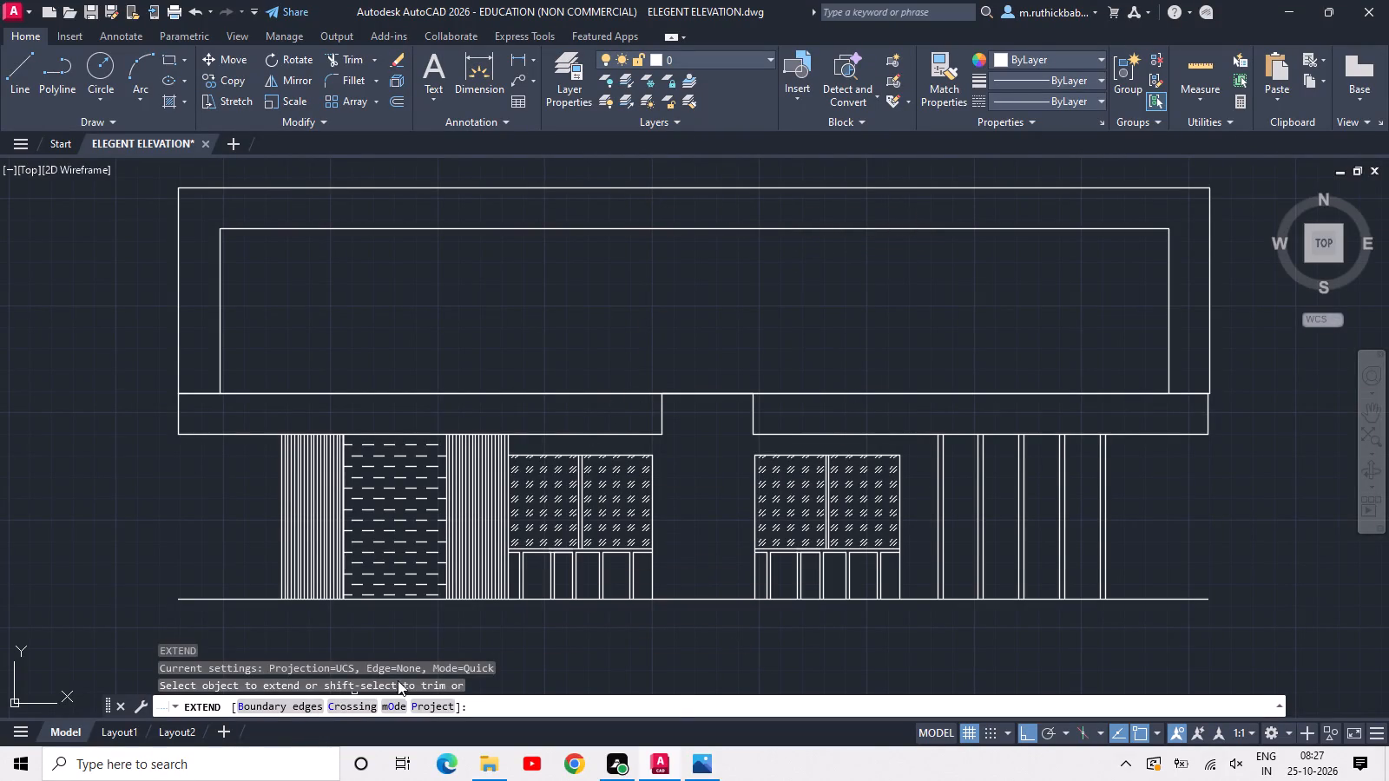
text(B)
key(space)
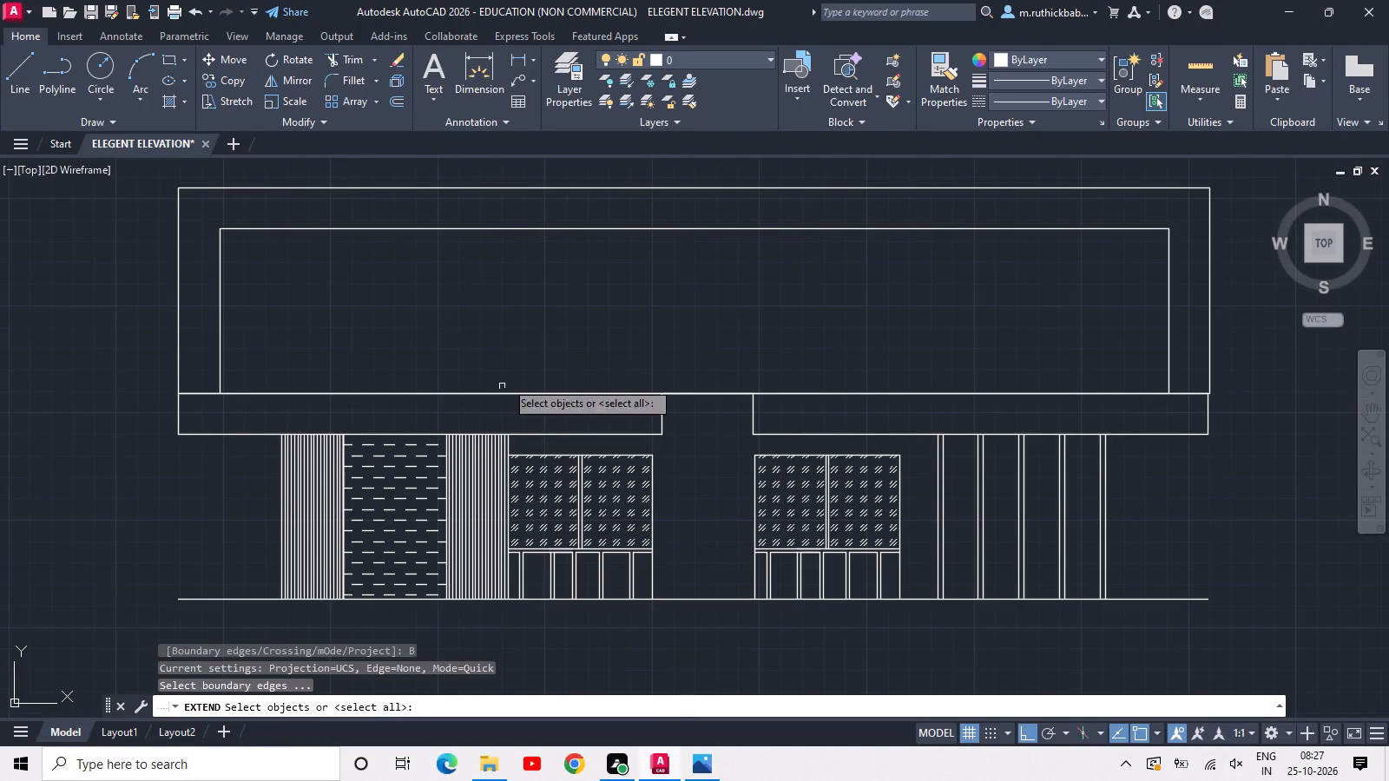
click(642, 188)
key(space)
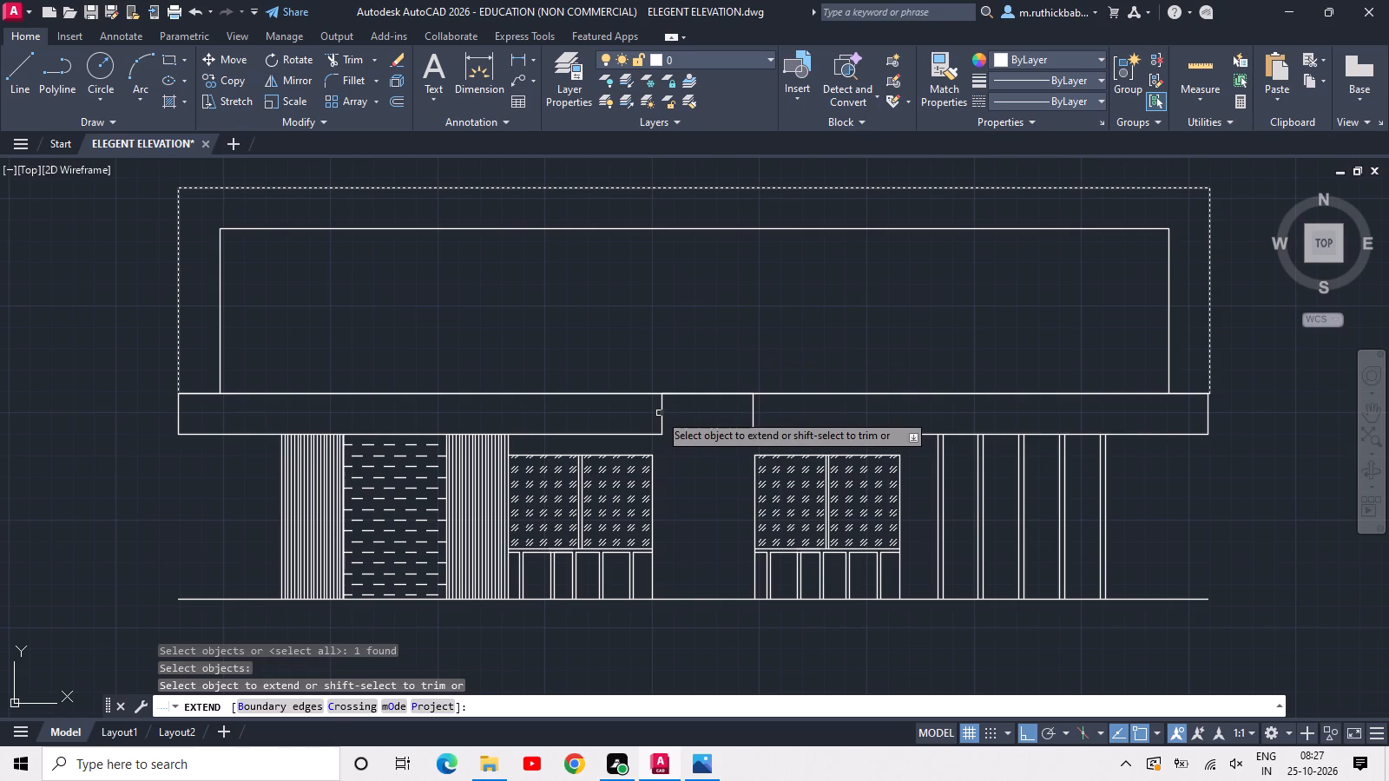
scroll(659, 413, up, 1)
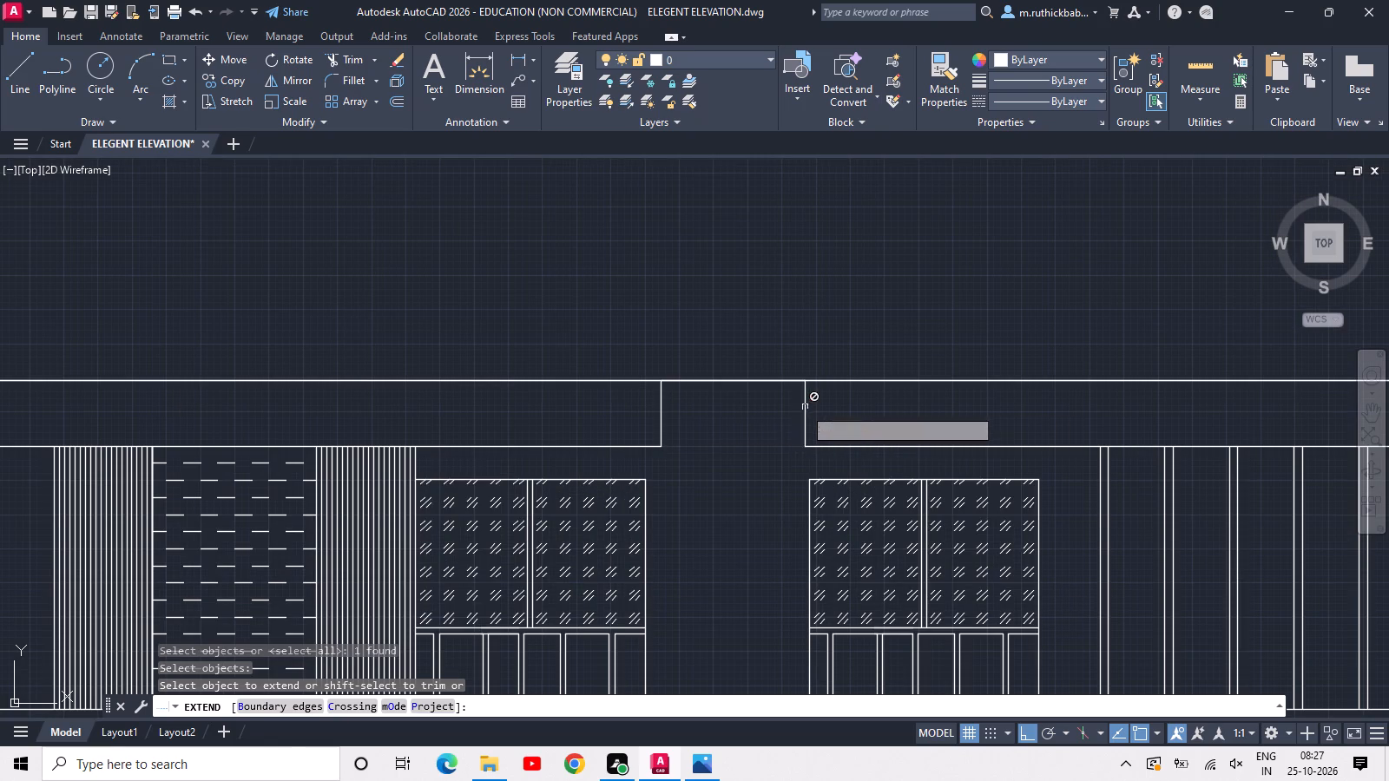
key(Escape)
Explode the trimmed rectangle at the central gap into separate lines.
drag(740, 413, 740, 399)
click(701, 307)
text(X)
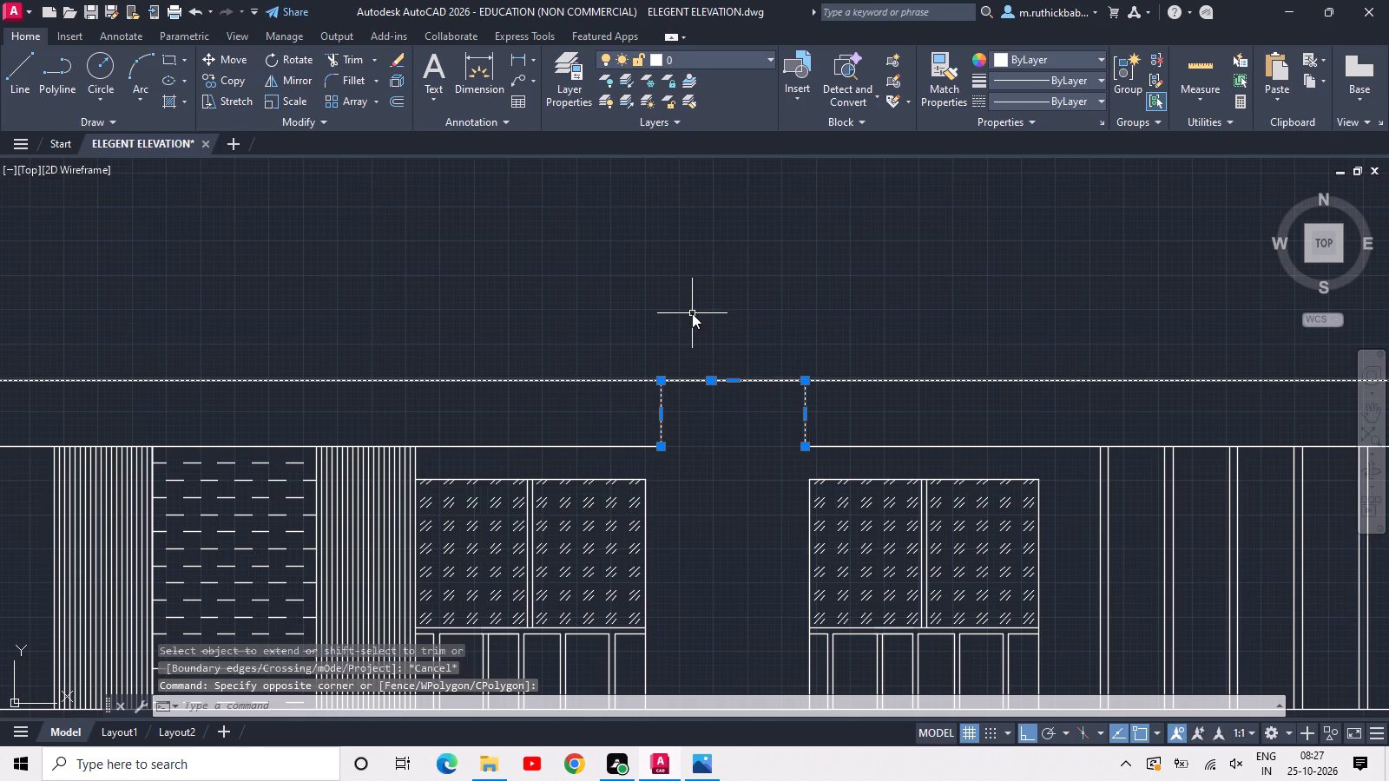
key(space)
Extend both vertical edges of the central gap up to the top of the outer upper-storey outline, using that outline as the boundary.
text(EX)
key(space)
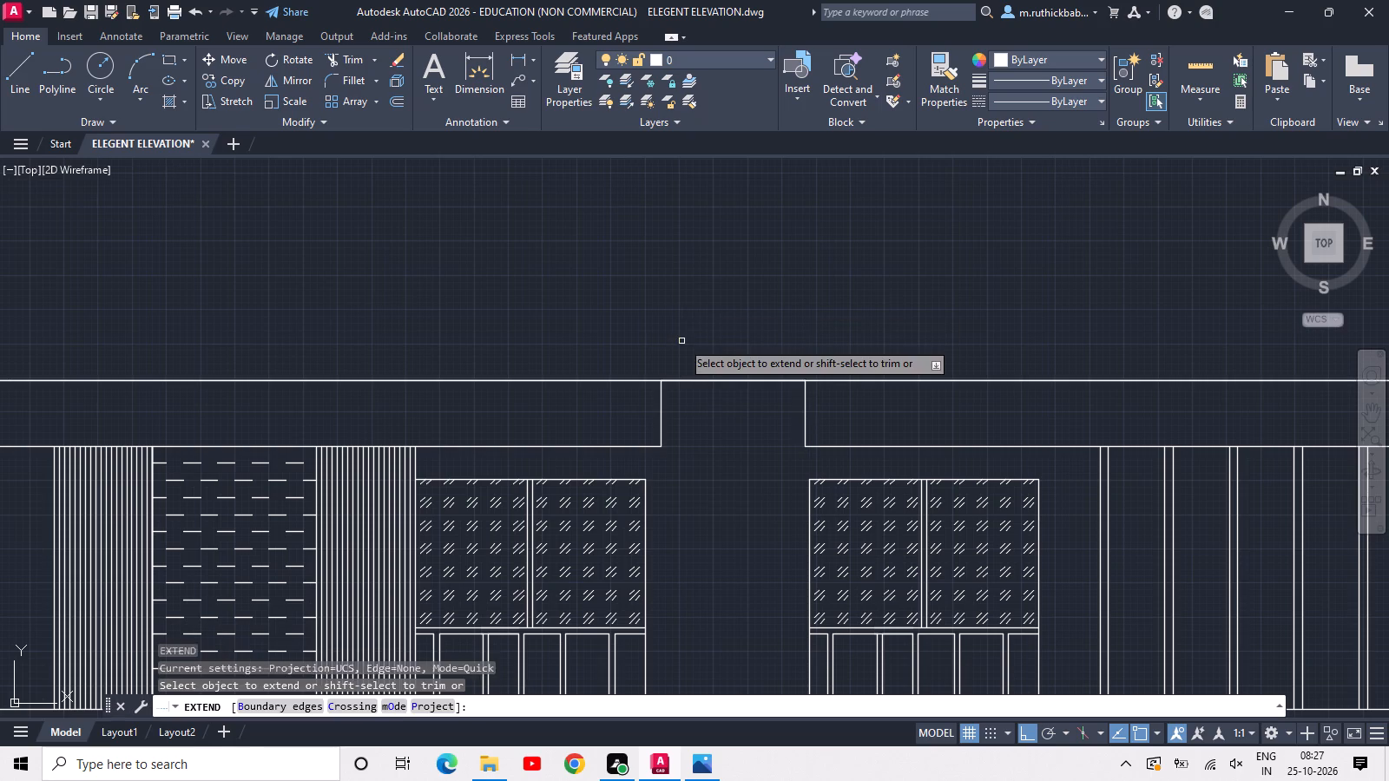
scroll(681, 341, down, 3)
middle_drag(681, 341, 555, 430)
text(B)
key(space)
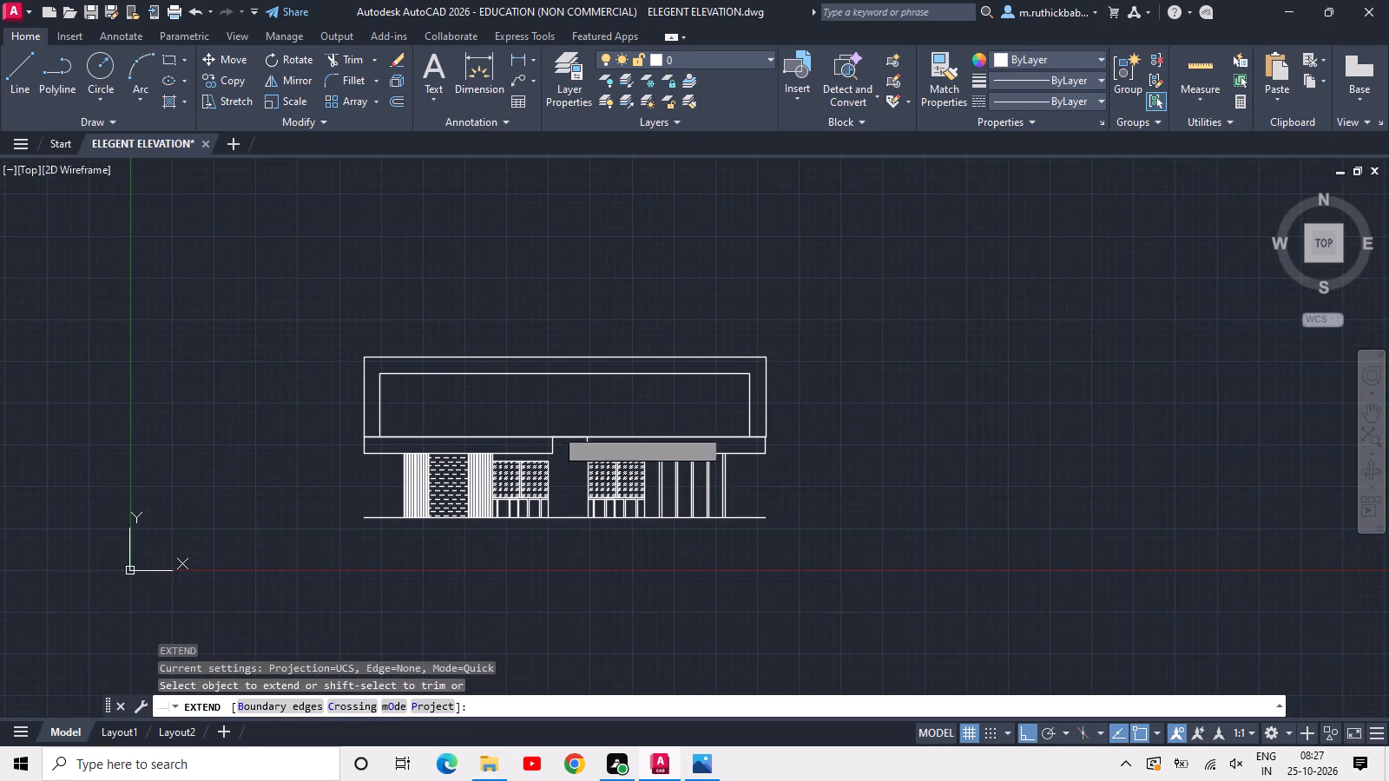
click(558, 356)
key(space)
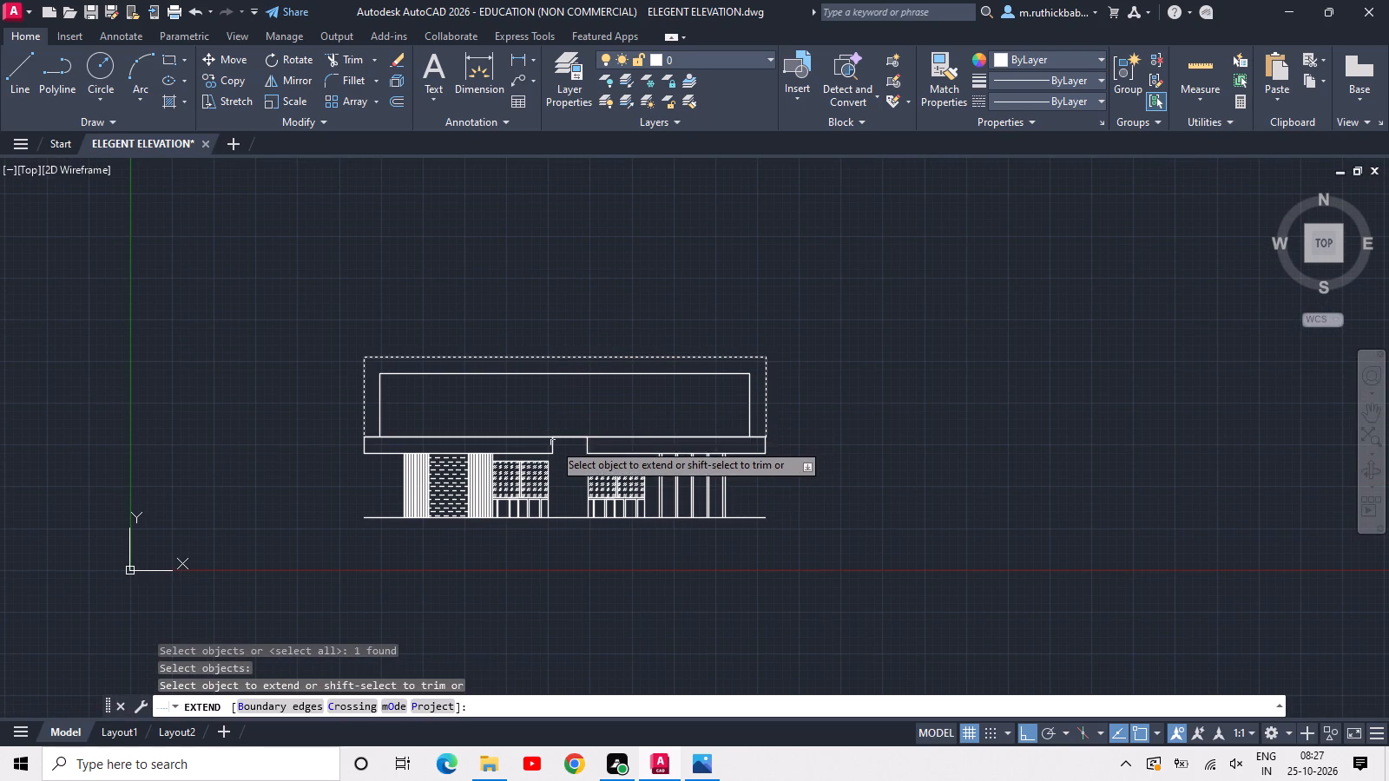
scroll(553, 443, up, 1)
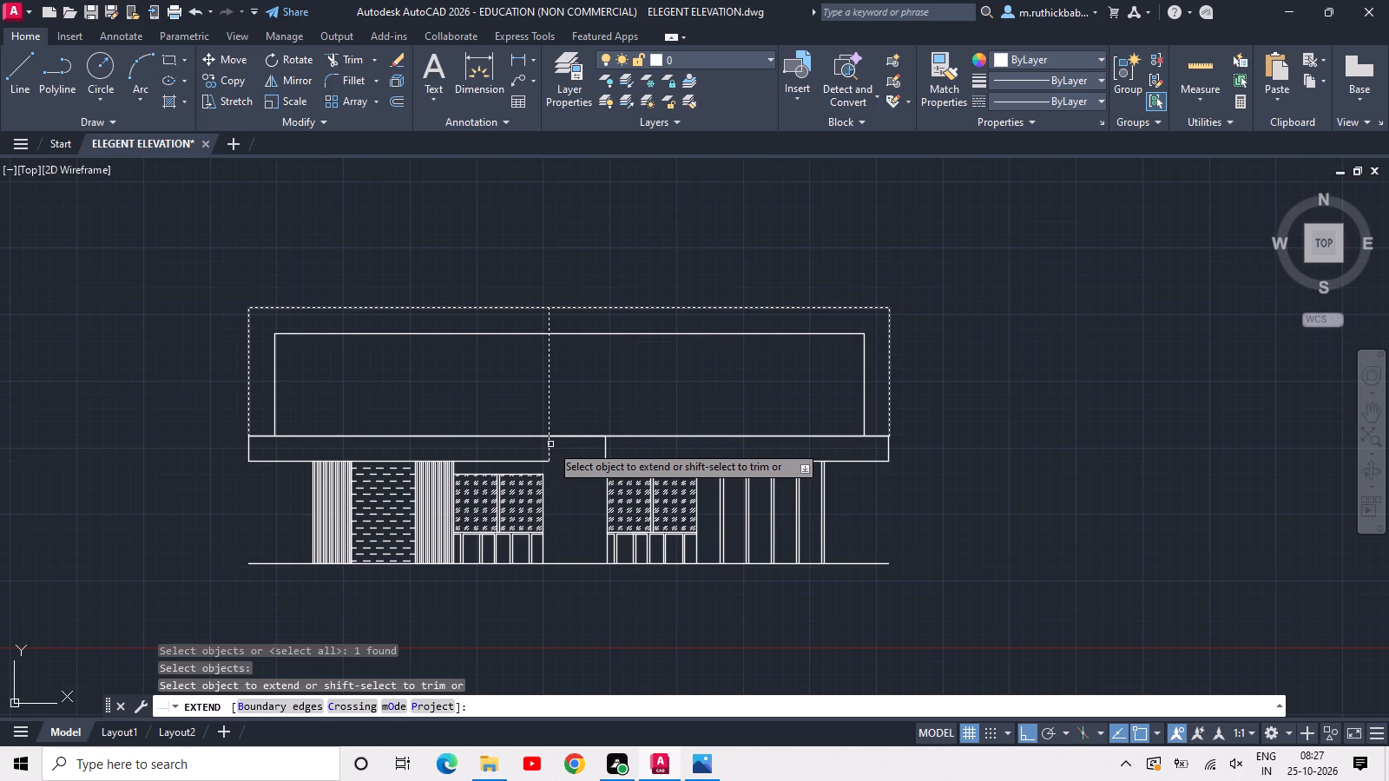
click(550, 444)
click(606, 447)
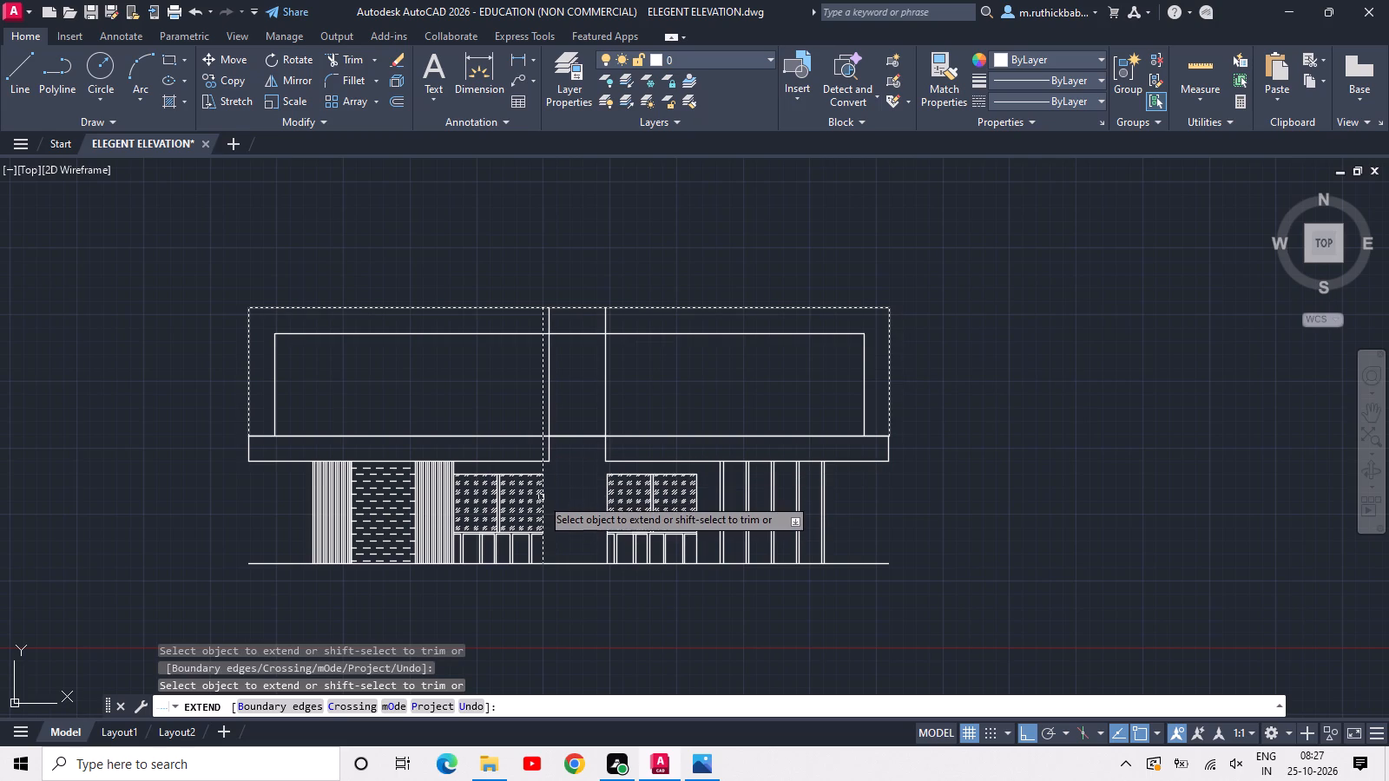
Extend the two ground-floor vertical lines bordering the central opening, beside the glazed windows, up to the top of the upper-storey outline.
click(541, 498)
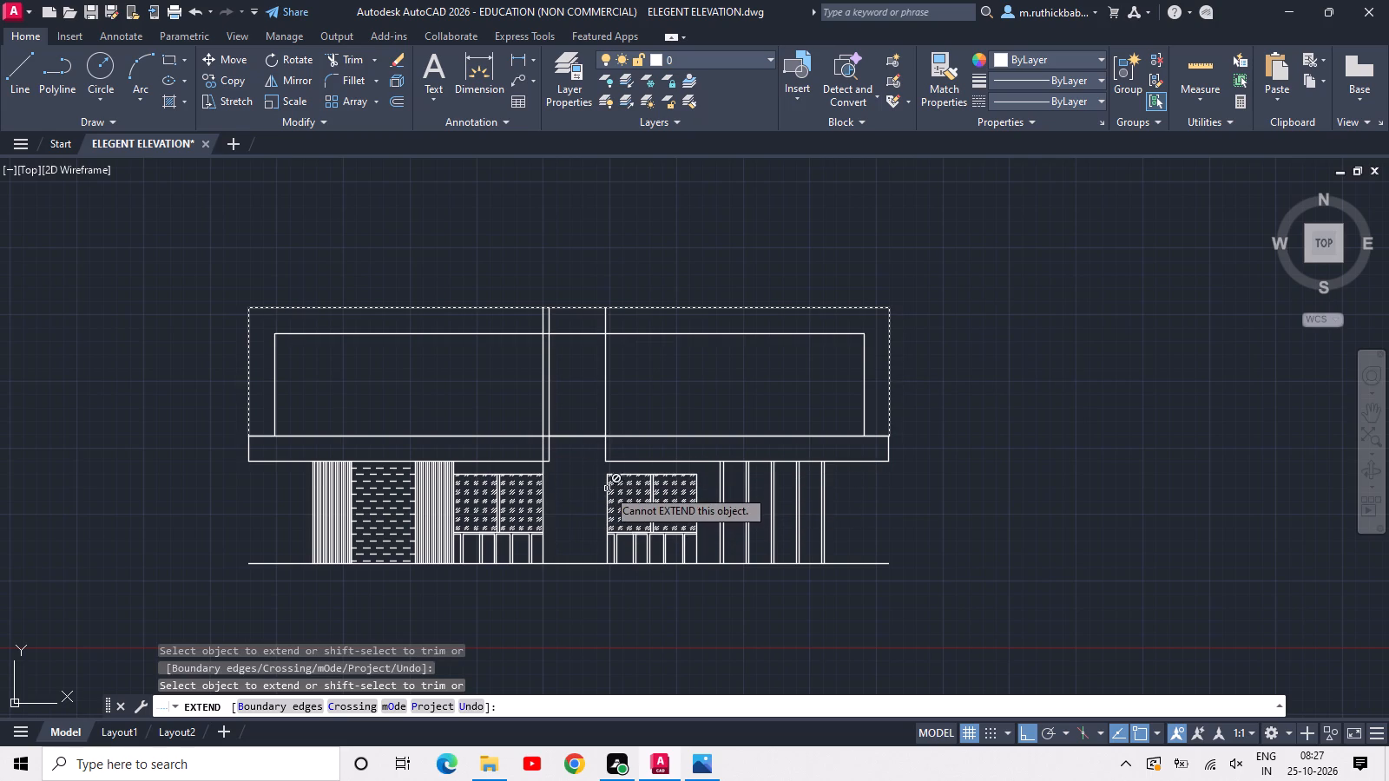
click(607, 489)
scroll(607, 447, up, 2)
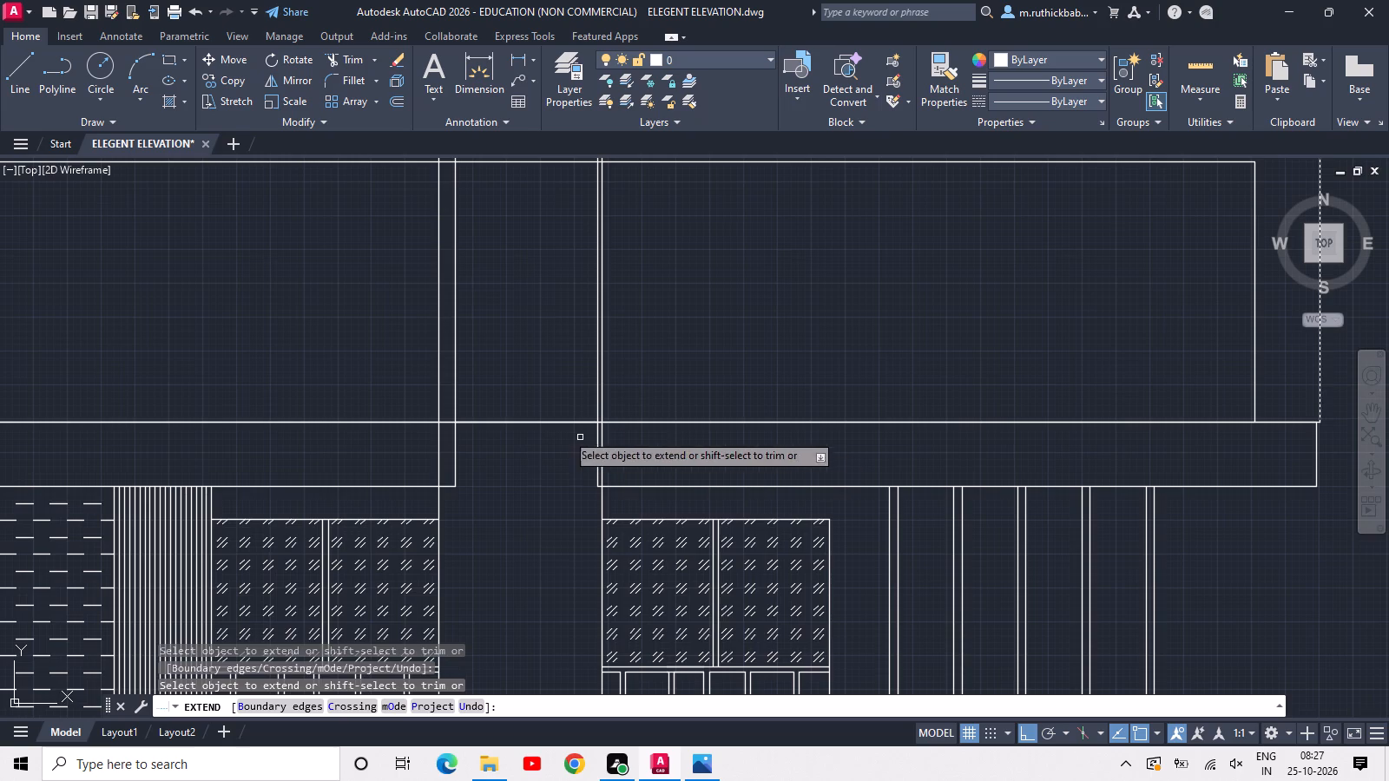
key(Escape)
Erase the inner vertical line of the closely spaced pair on the east side of the central gap.
scroll(534, 421, up, 2)
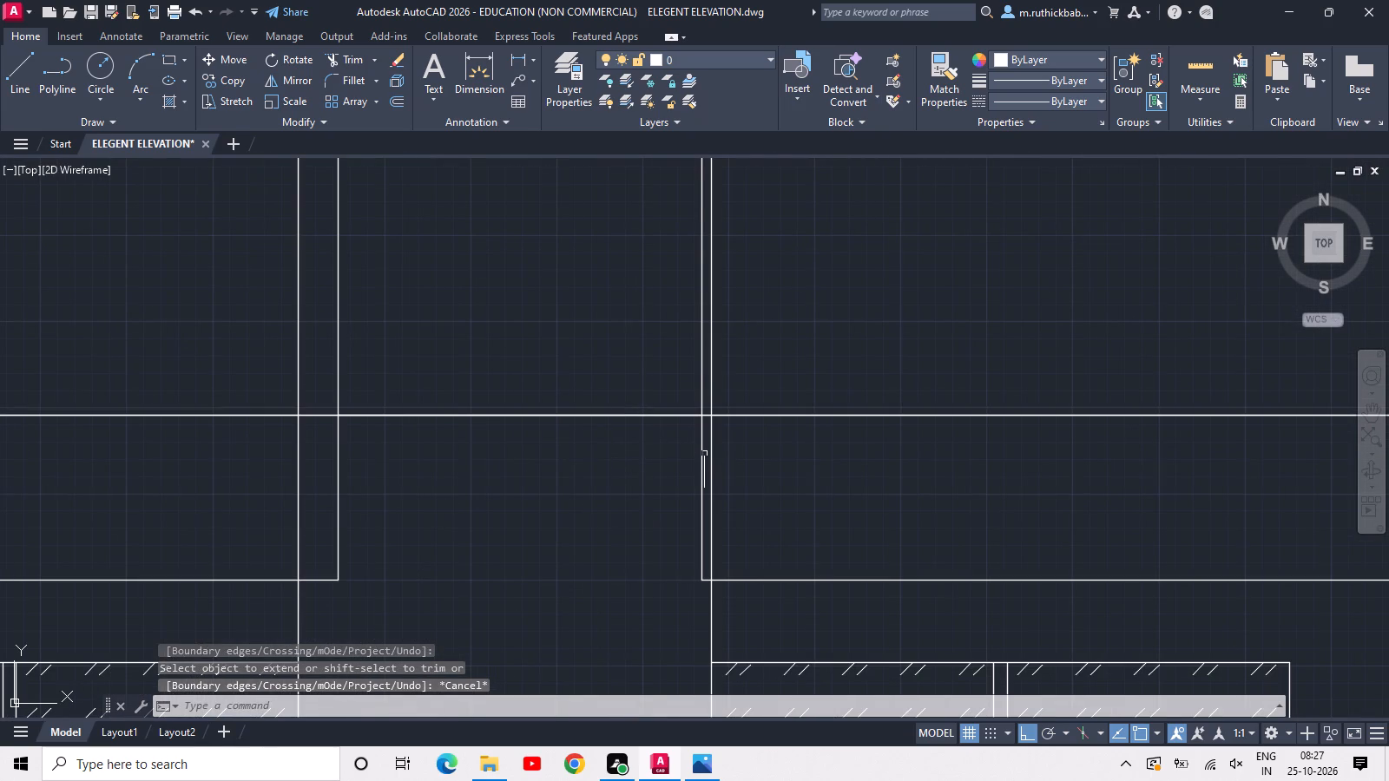
click(704, 454)
middle_drag(644, 401, 643, 520)
scroll(643, 521, down, 1)
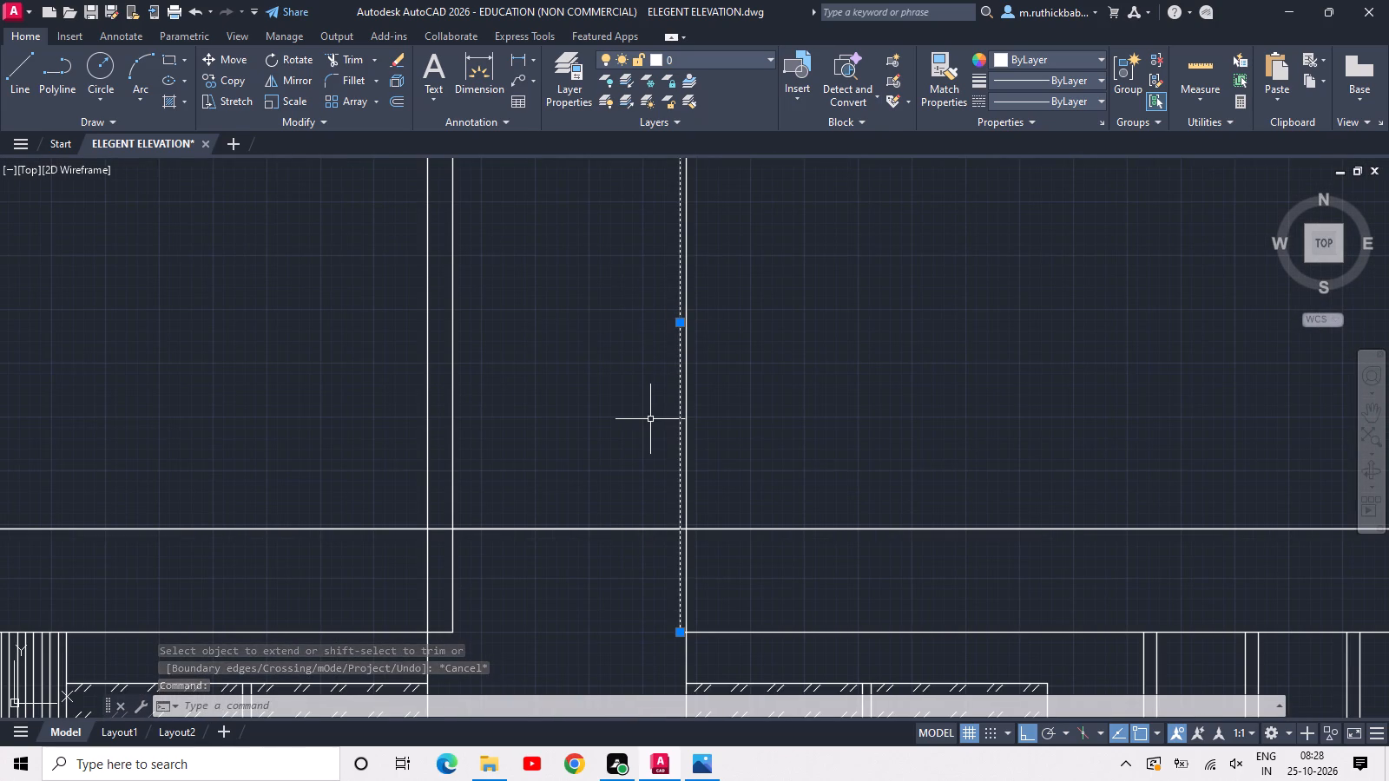
key(Delete)
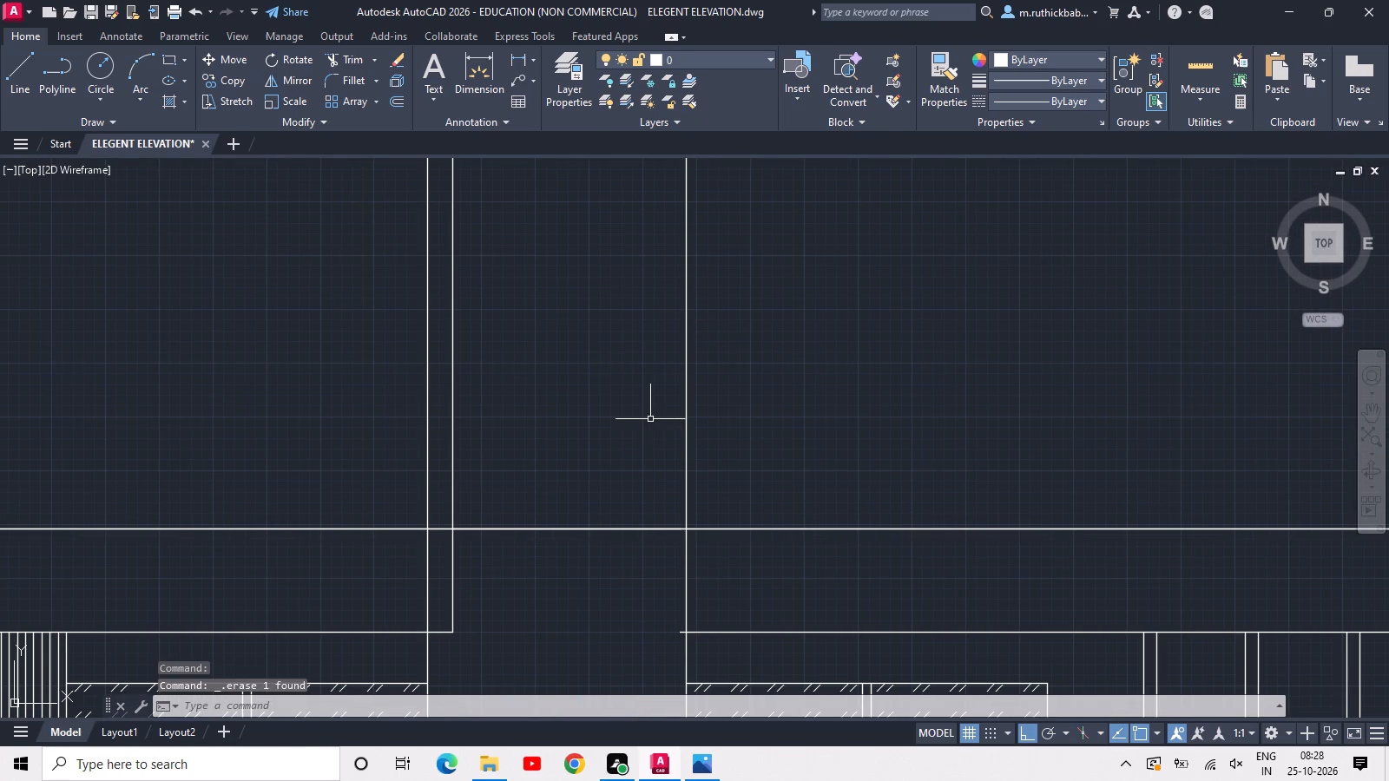
Offset the gap's remaining east vertical line 6" toward the gap, picking the distance from the west pair of lines.
text(OFF)
key(space)
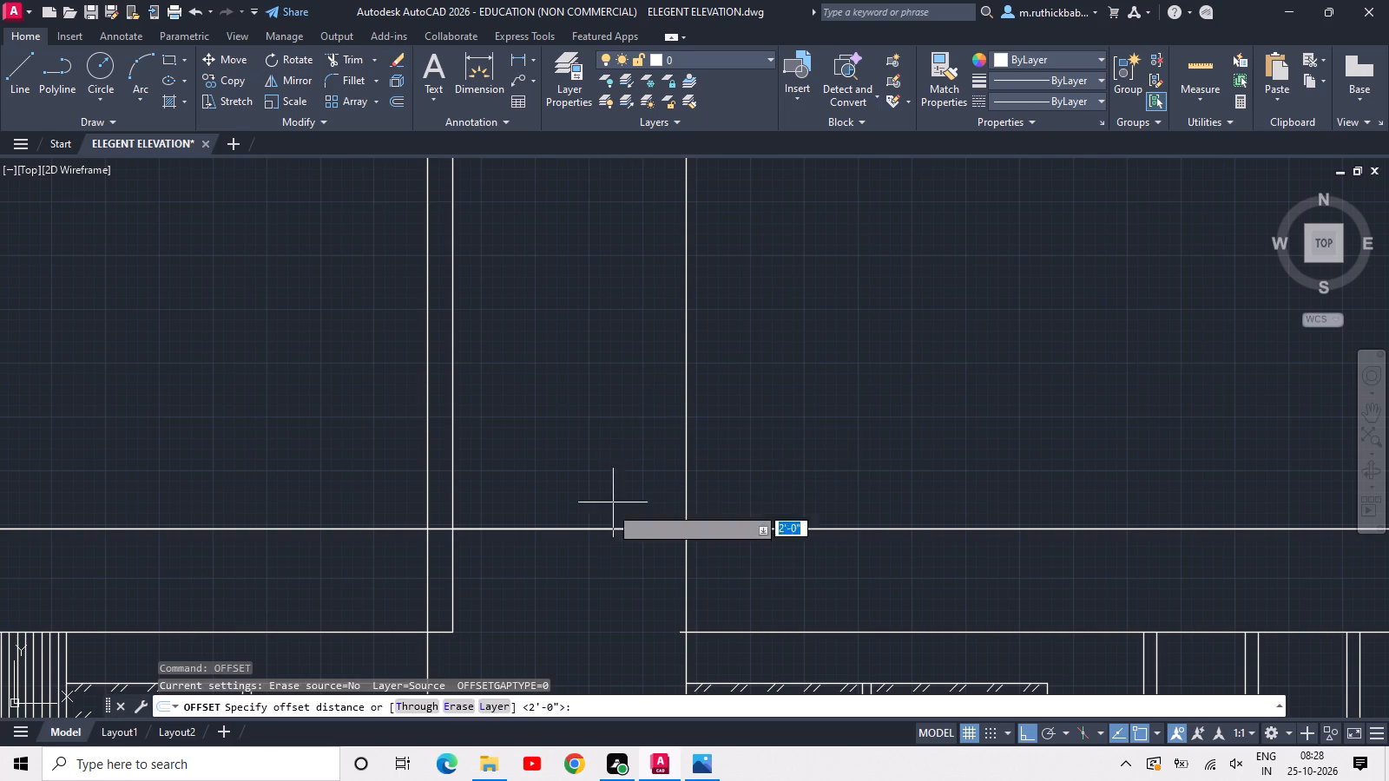
click(428, 633)
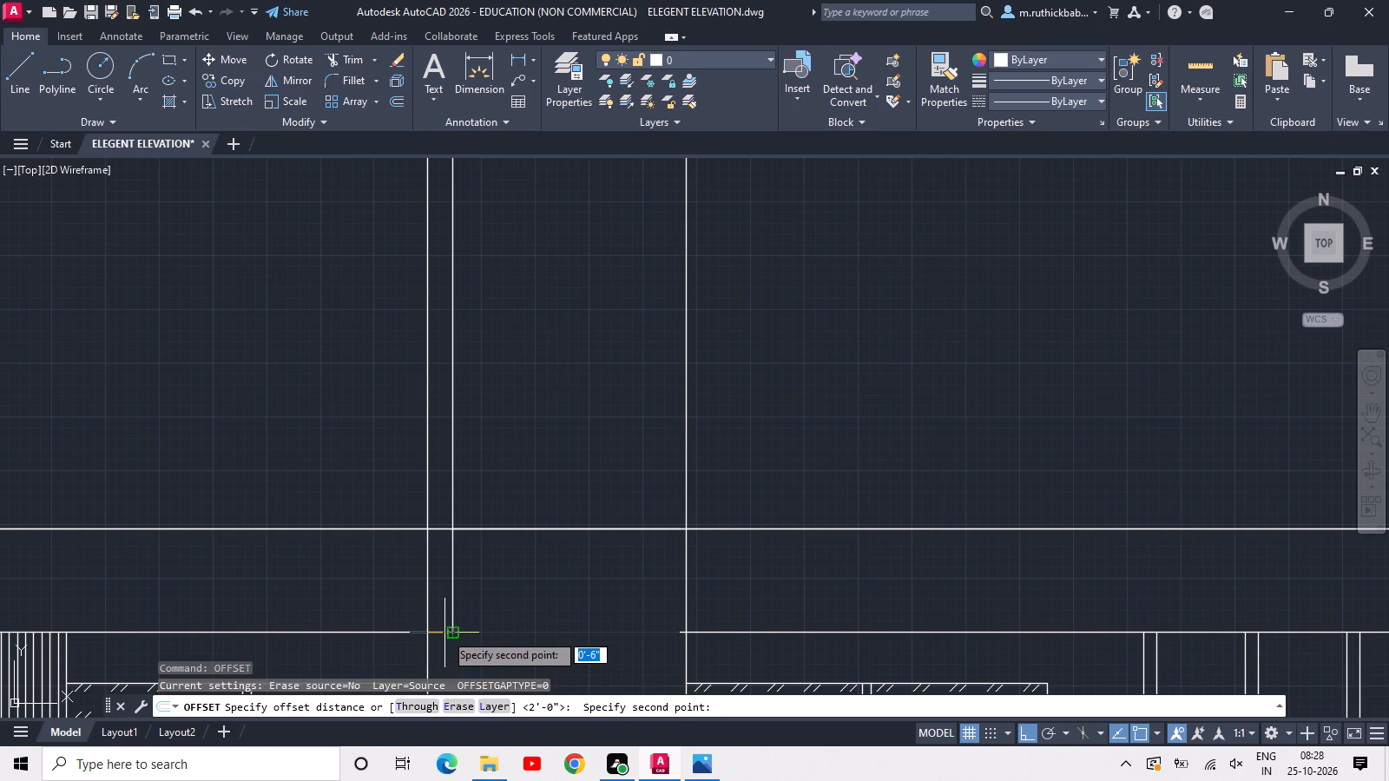
click(451, 633)
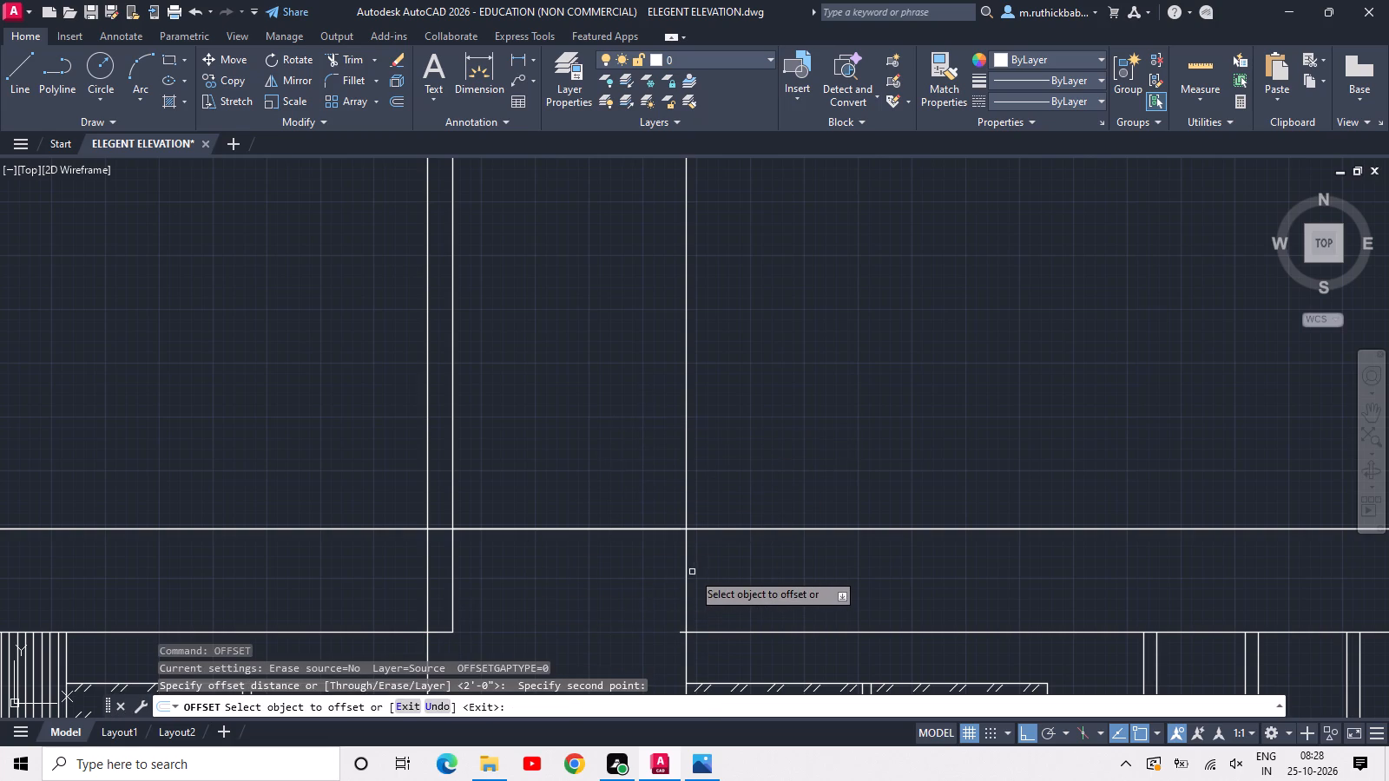
click(687, 574)
click(655, 575)
key(Escape)
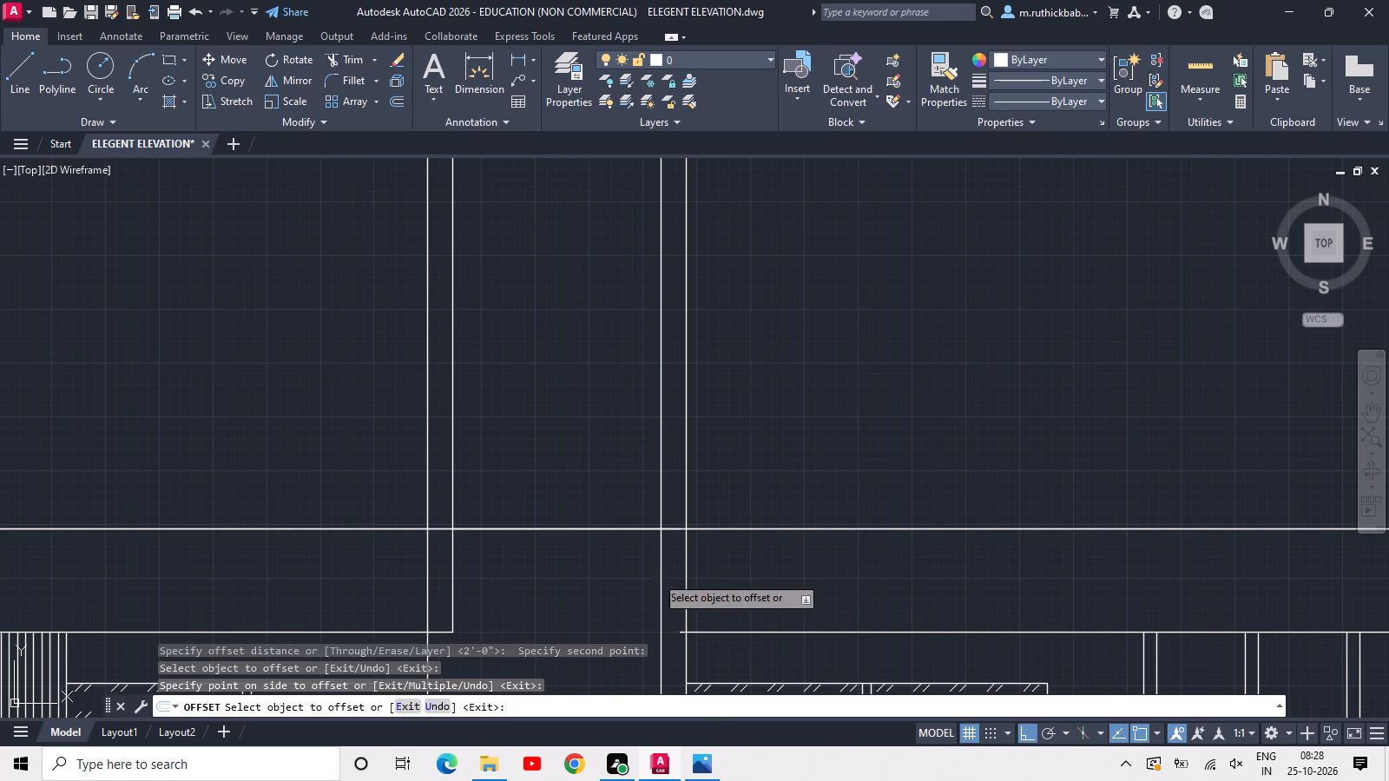
Extend the bottom edge of the east floor band to meet the new offset line.
key(e)
key(x)
key(space)
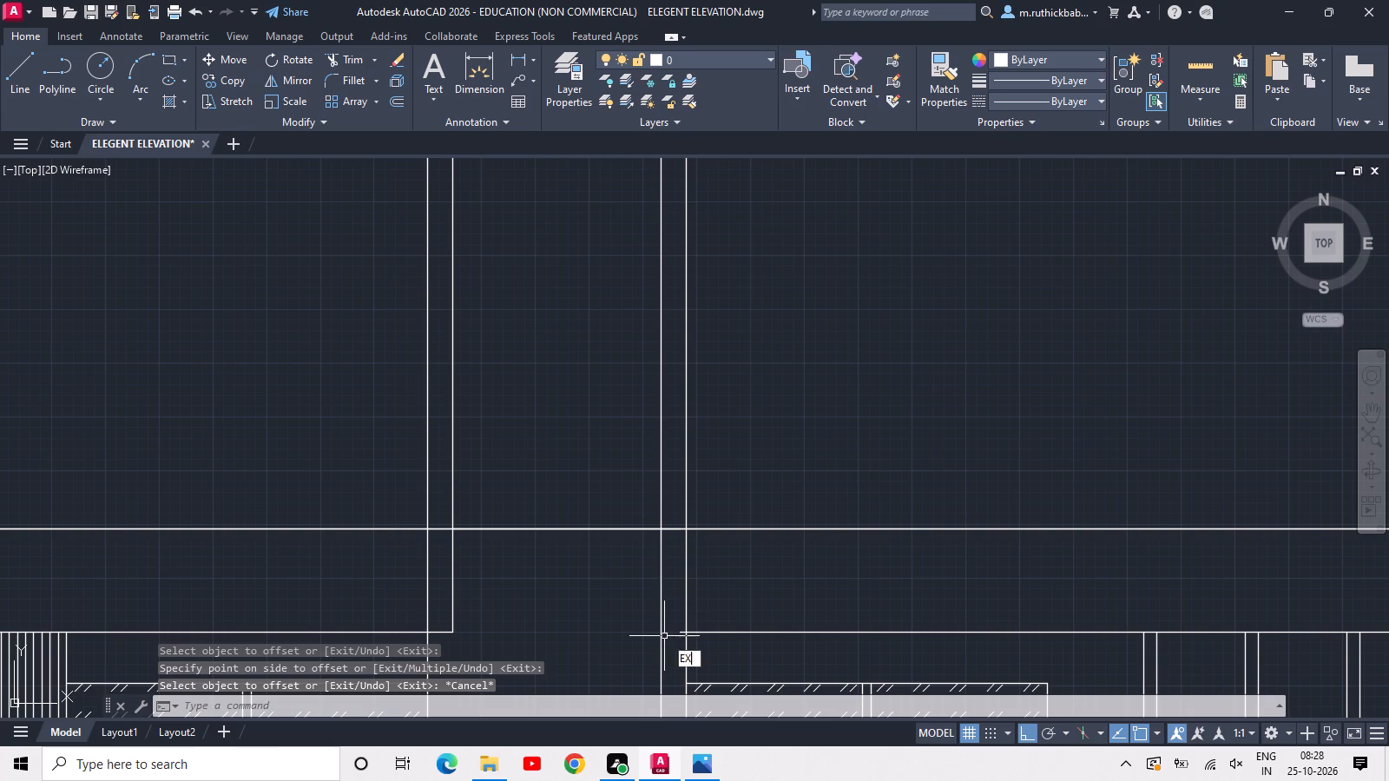
click(681, 634)
key(Escape)
Trim the two inner vertical lines of the central gap between the floor band and the upper frame's top band.
scroll(654, 609, down, 3)
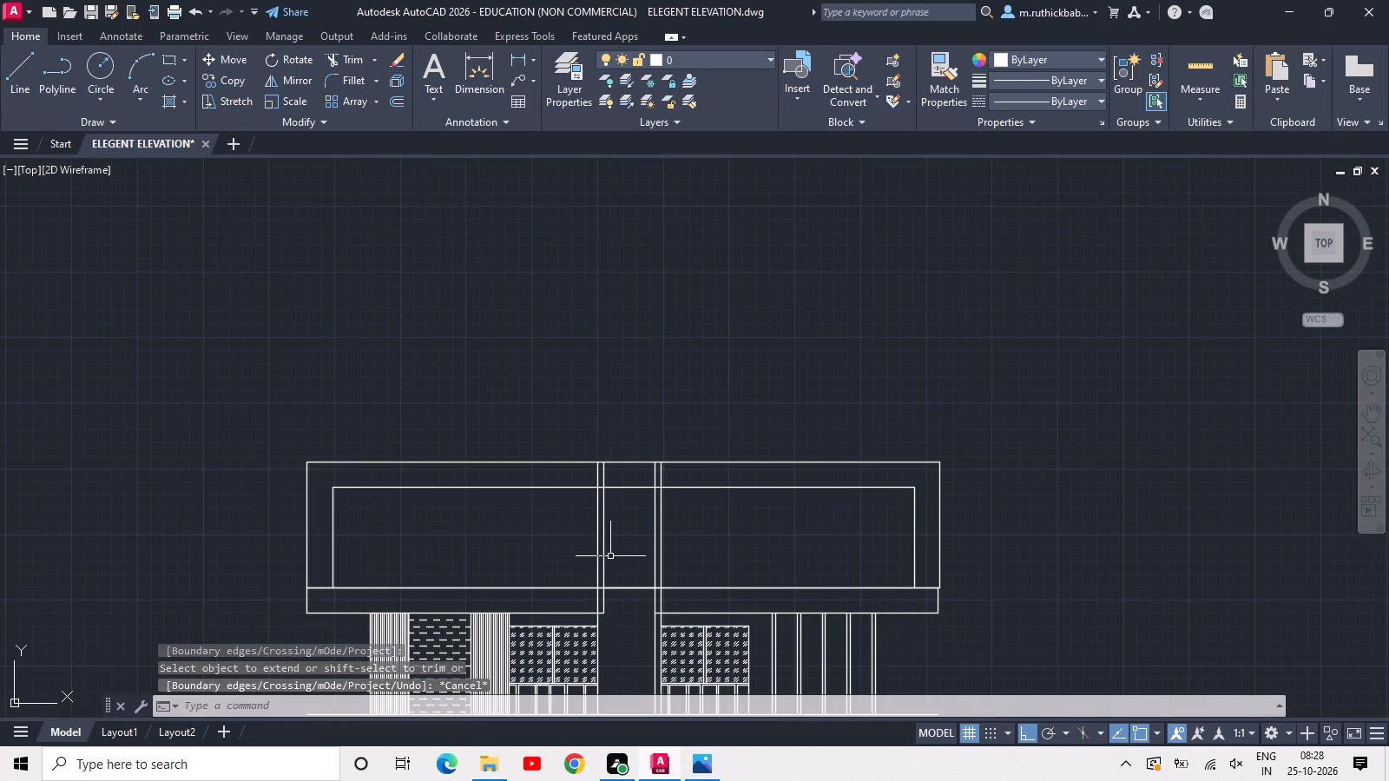
scroll(614, 478, up, 3)
scroll(614, 478, down, 1)
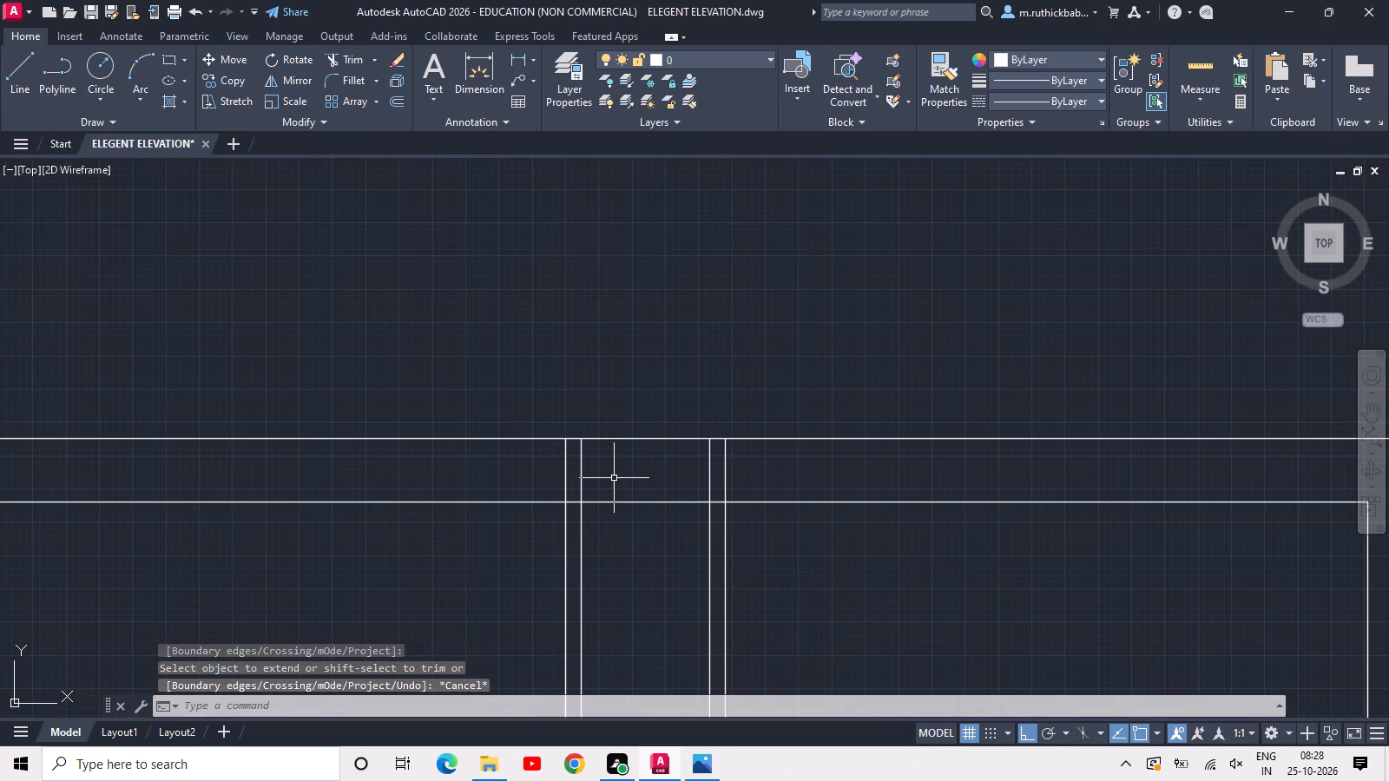
scroll(602, 502, down, 2)
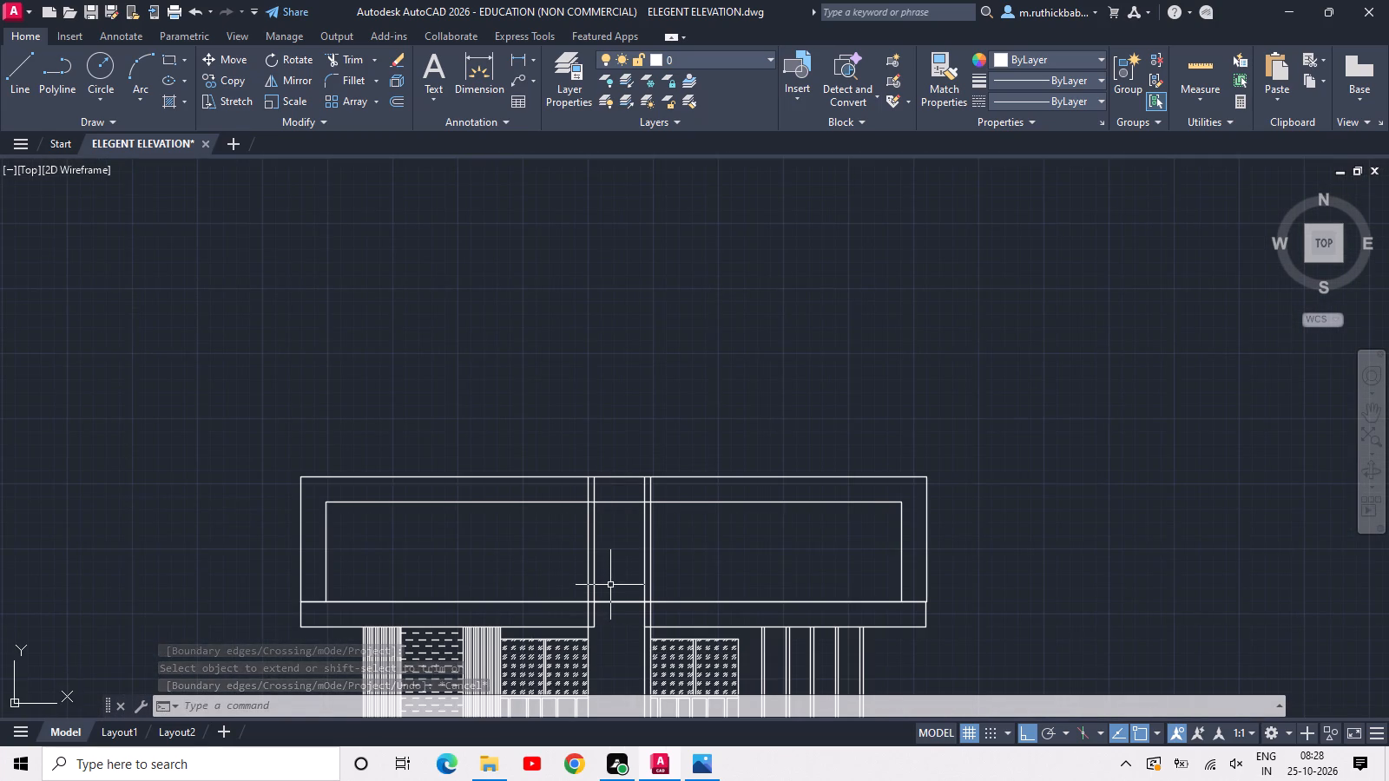
scroll(610, 585, up, 2)
scroll(613, 581, down, 1)
key(t)
key(r)
key(space)
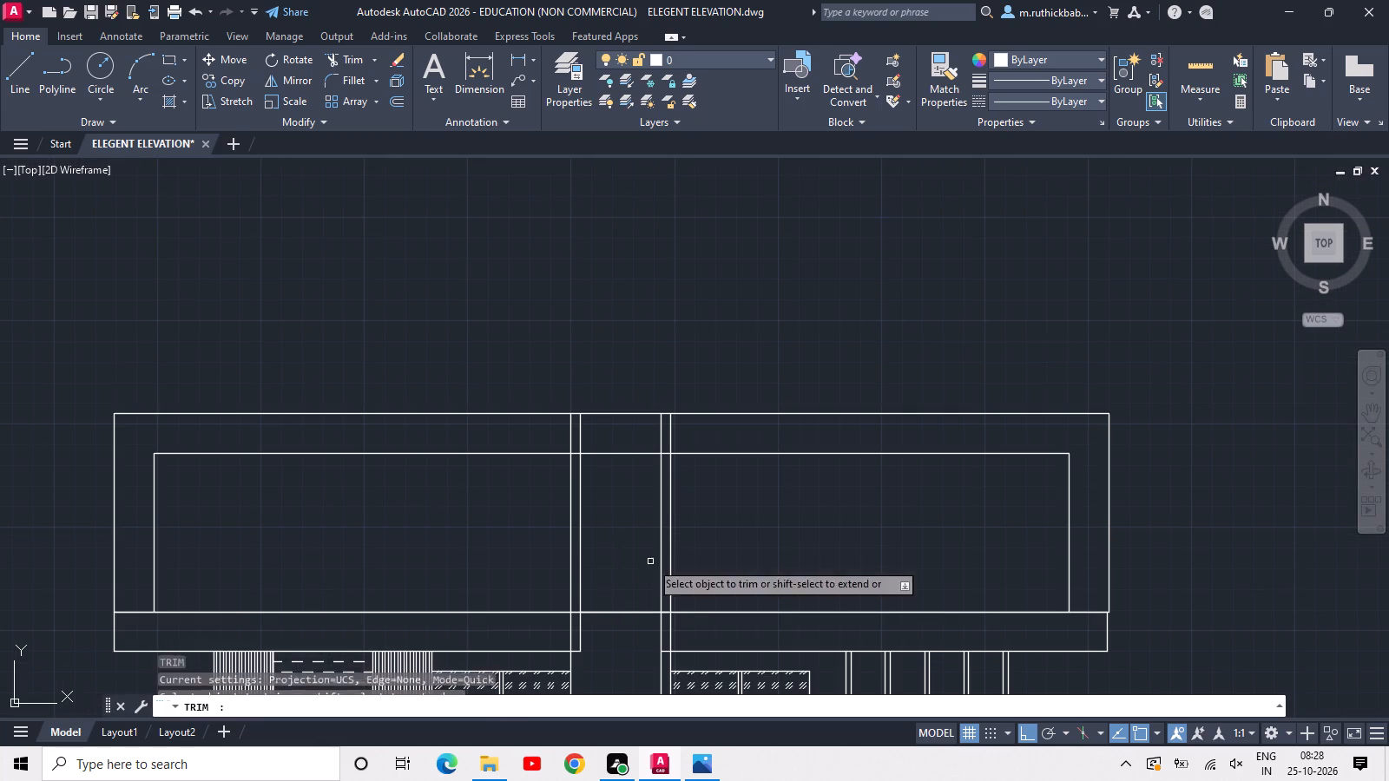
key(space)
click(735, 525)
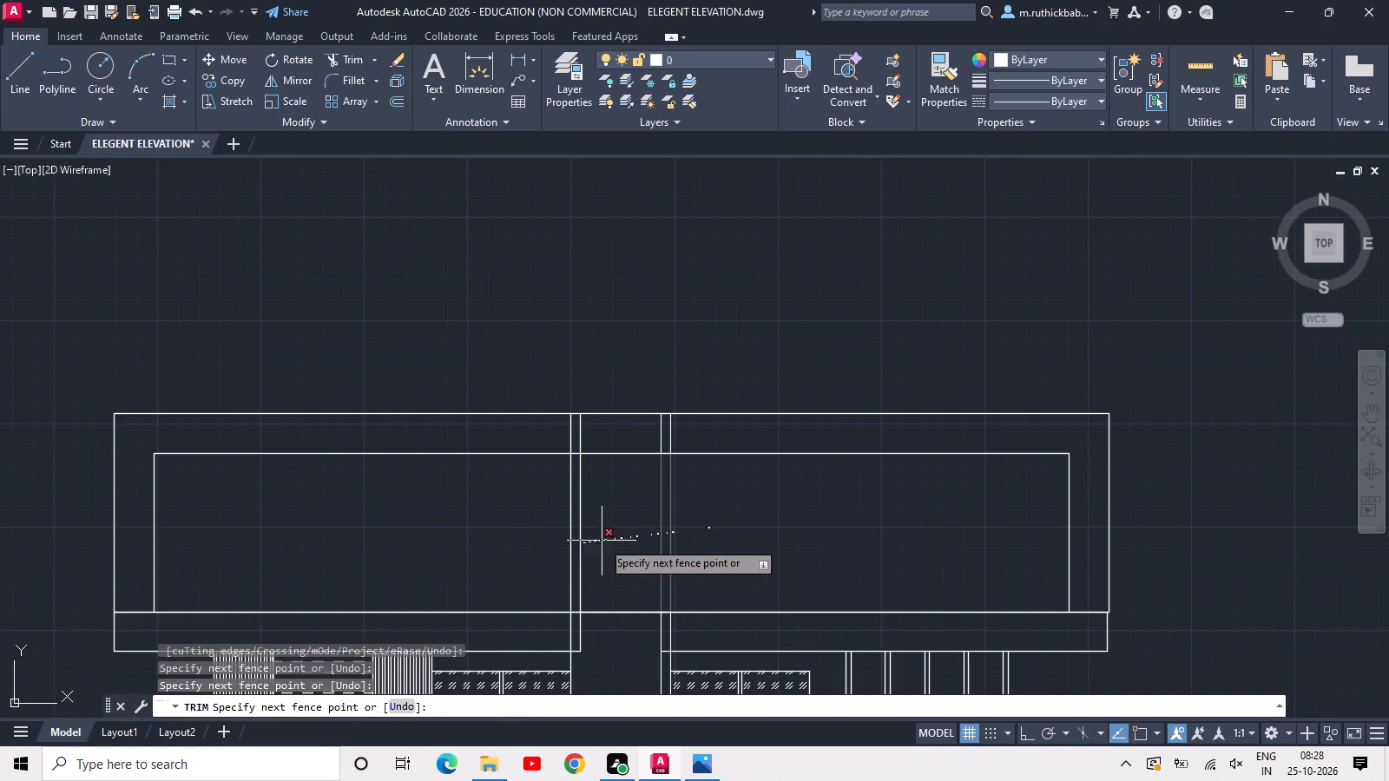
click(759, 522)
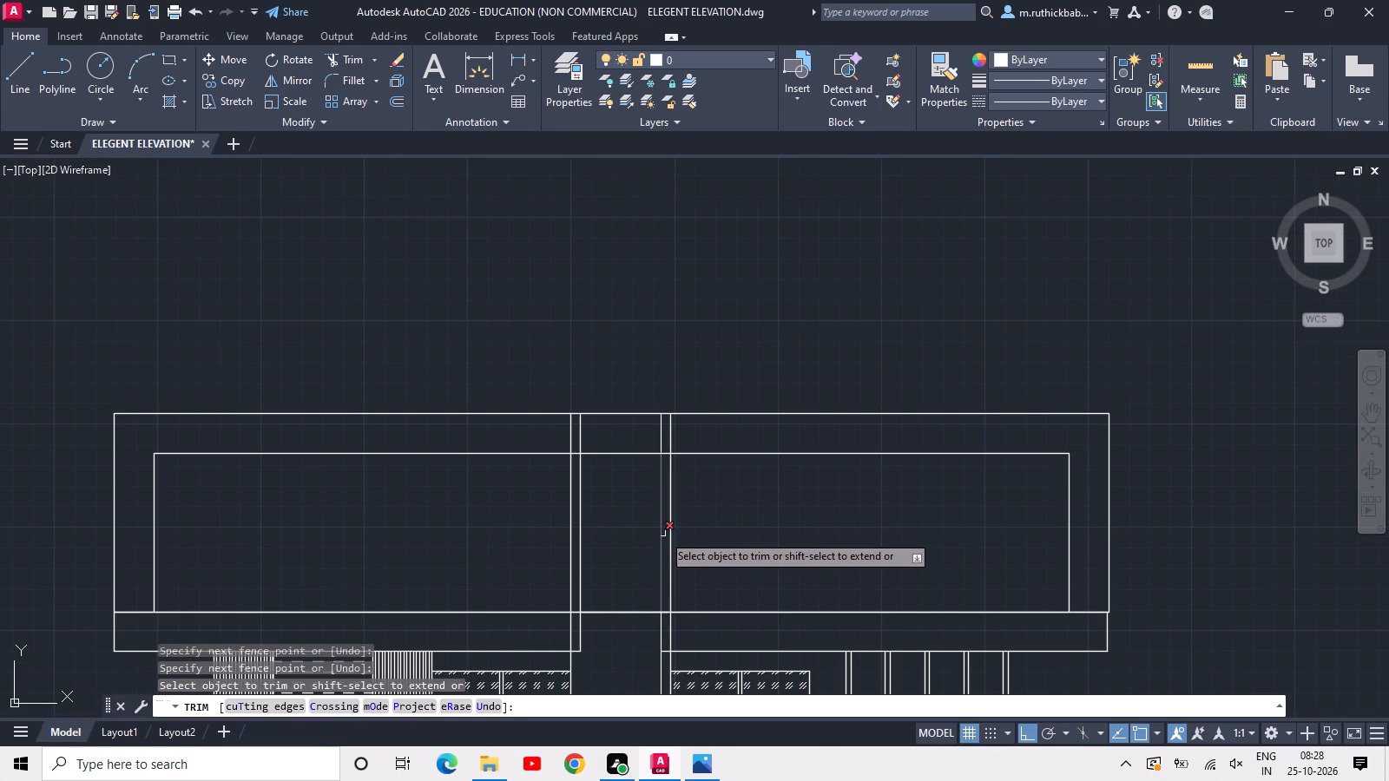
click(662, 534)
click(581, 546)
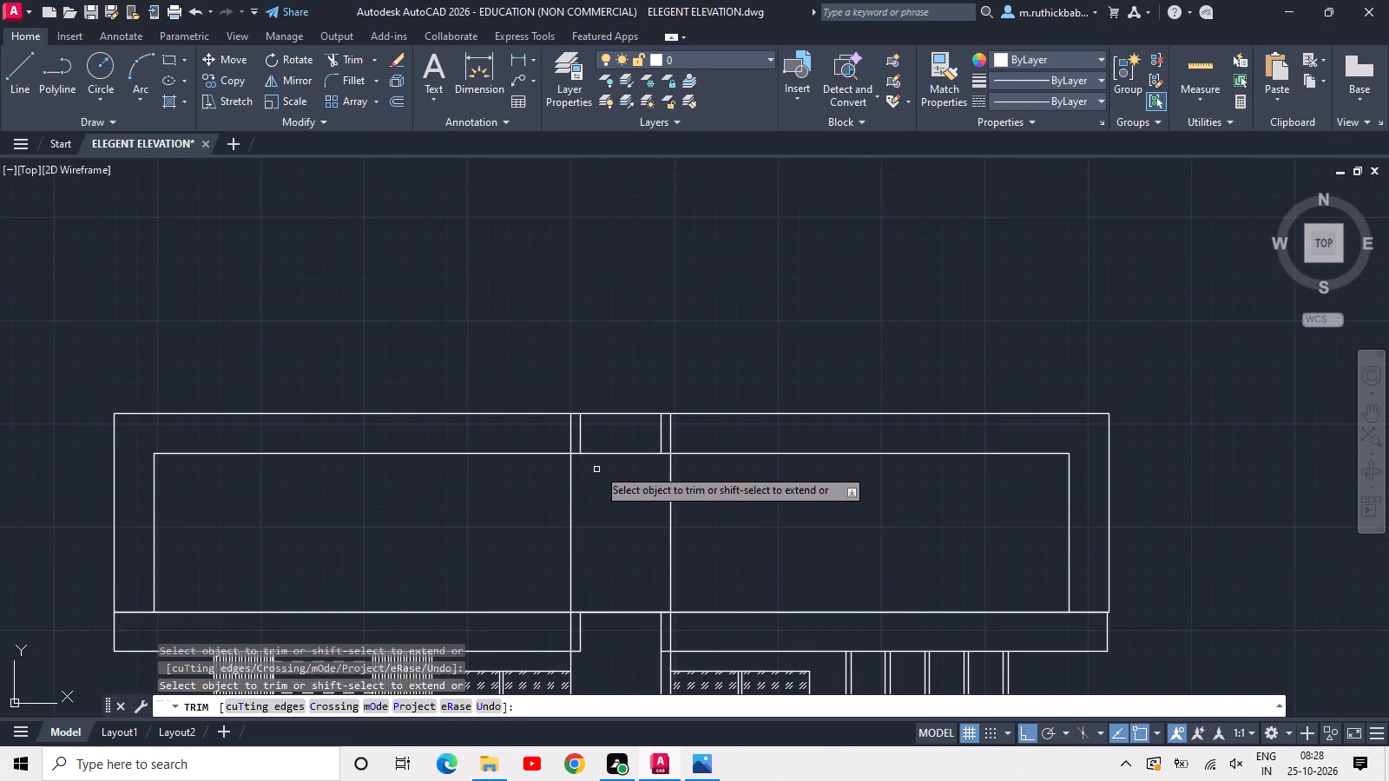
Trim the two outer vertical lines of the central gap where they cross the upper frame's top band.
scroll(599, 460, up, 3)
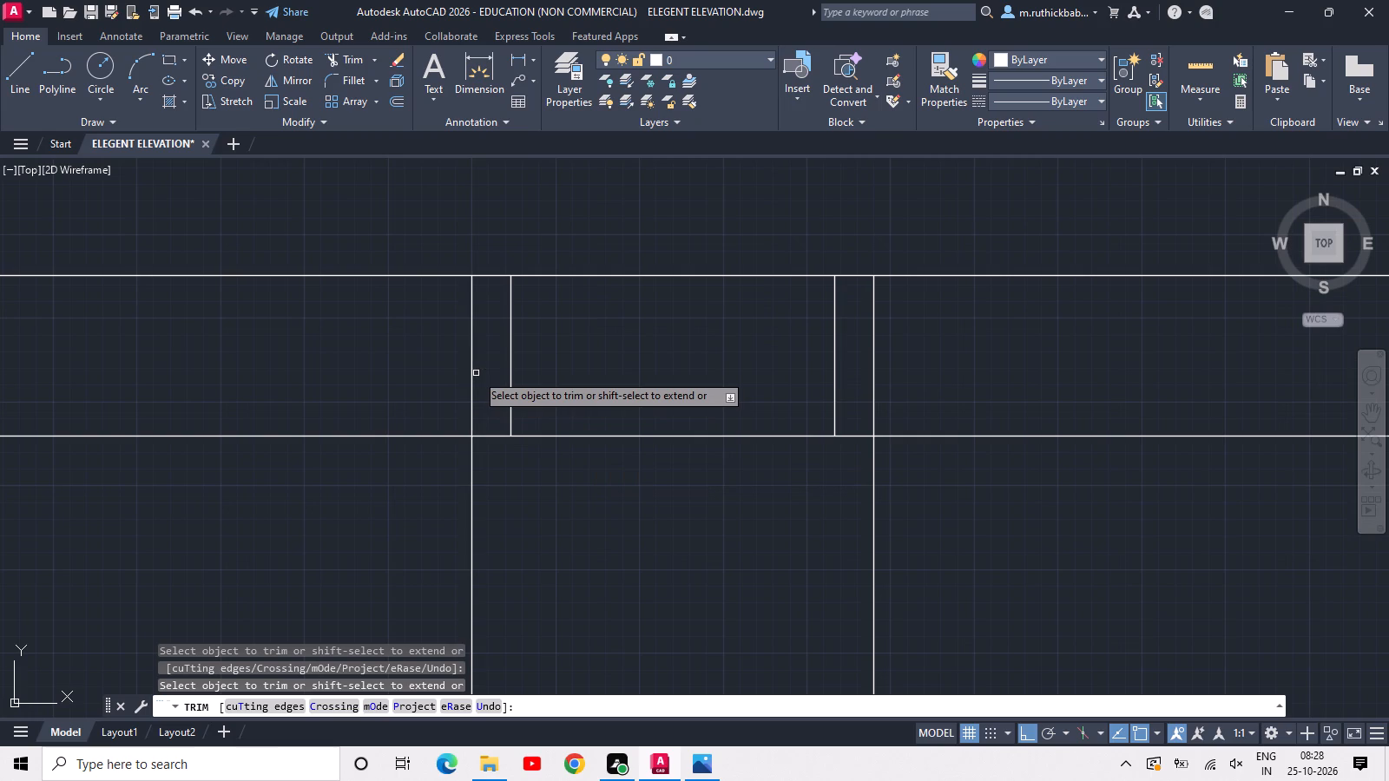
click(478, 370)
click(452, 372)
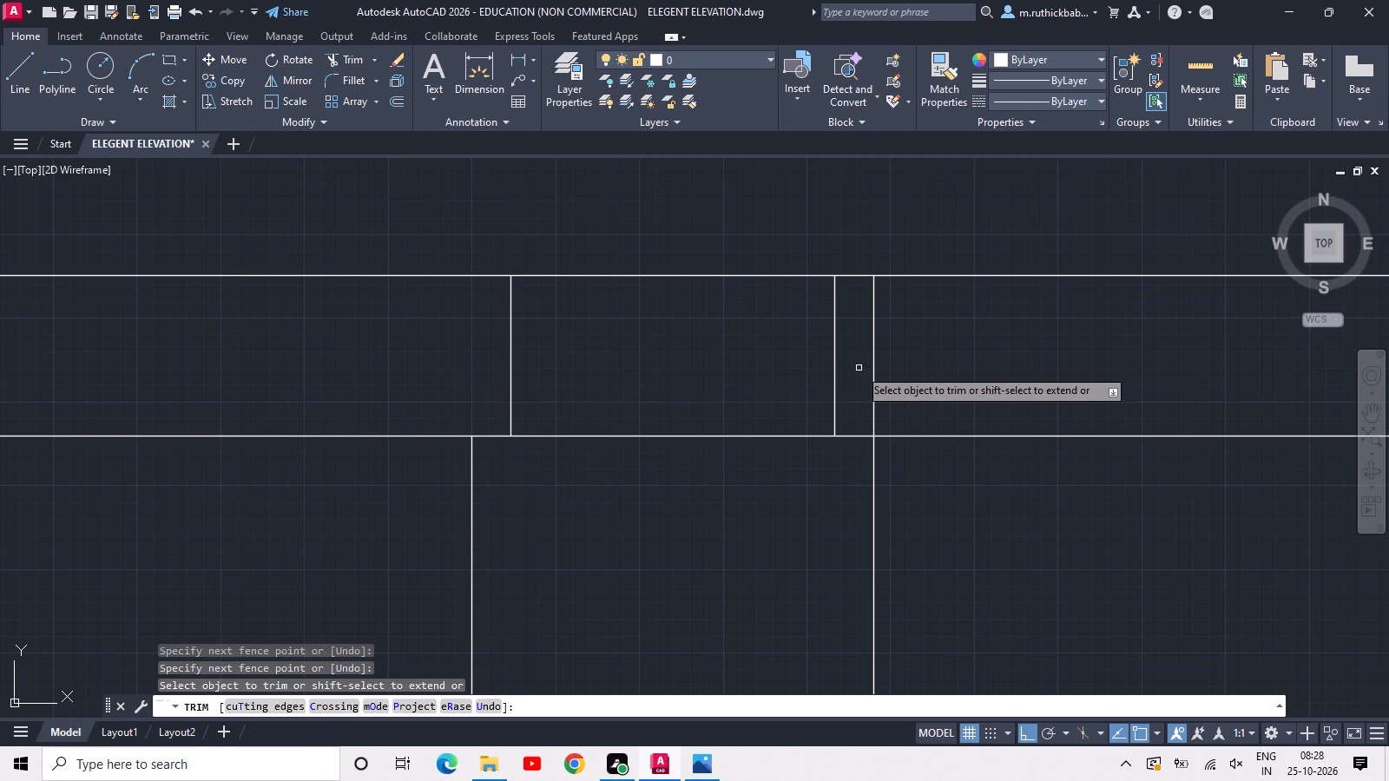
click(859, 368)
click(905, 371)
Trim both horizontal lines of the upper frame's top band where they cross the central gap.
click(711, 461)
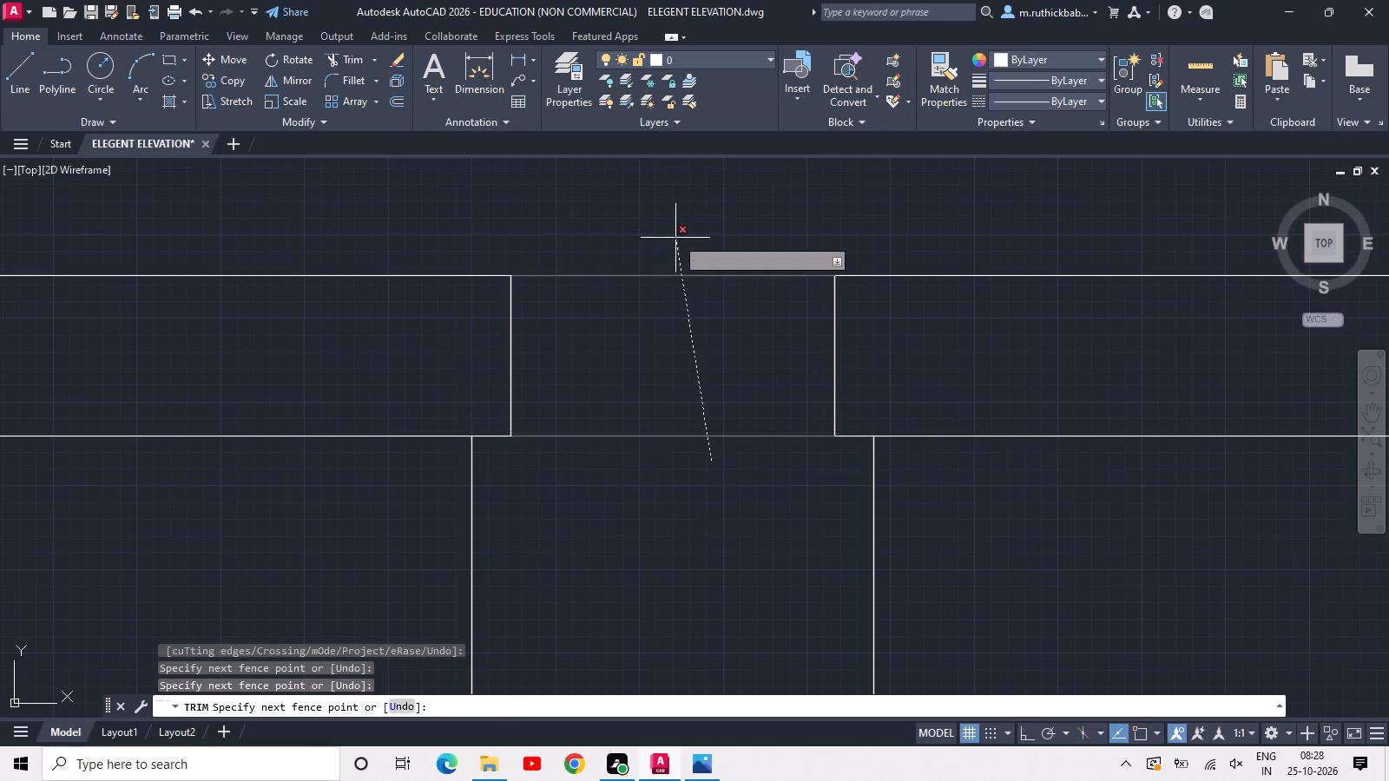
click(677, 233)
scroll(677, 233, down, 2)
key(Escape)
scroll(677, 350, down, 3)
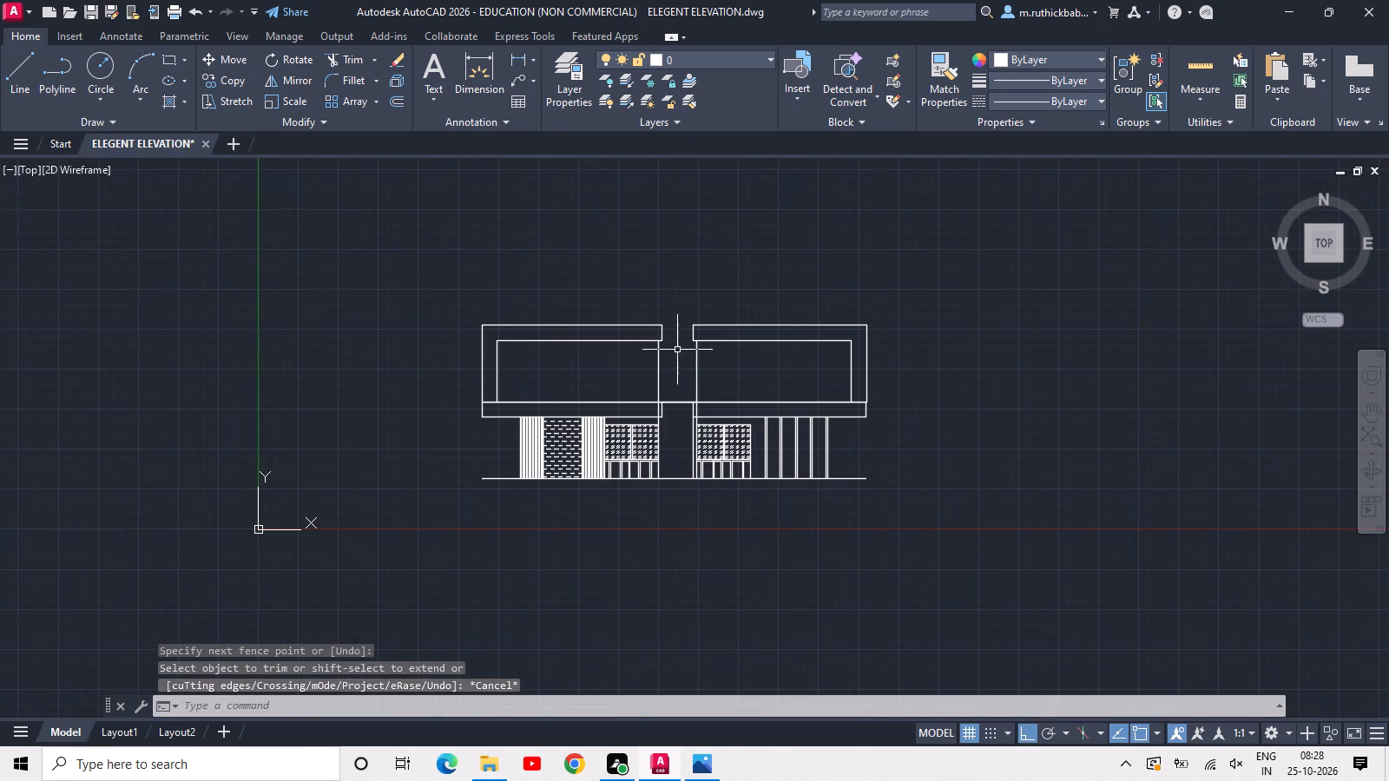
Save the drawing.
key(ctrl+s)
key(ctrl+s)
Copy the ground-floor dashed-hatch panel with its side lines straight up 10'-0", from its lower west corner onto the upper-storey floor line.
scroll(675, 363, up, 2)
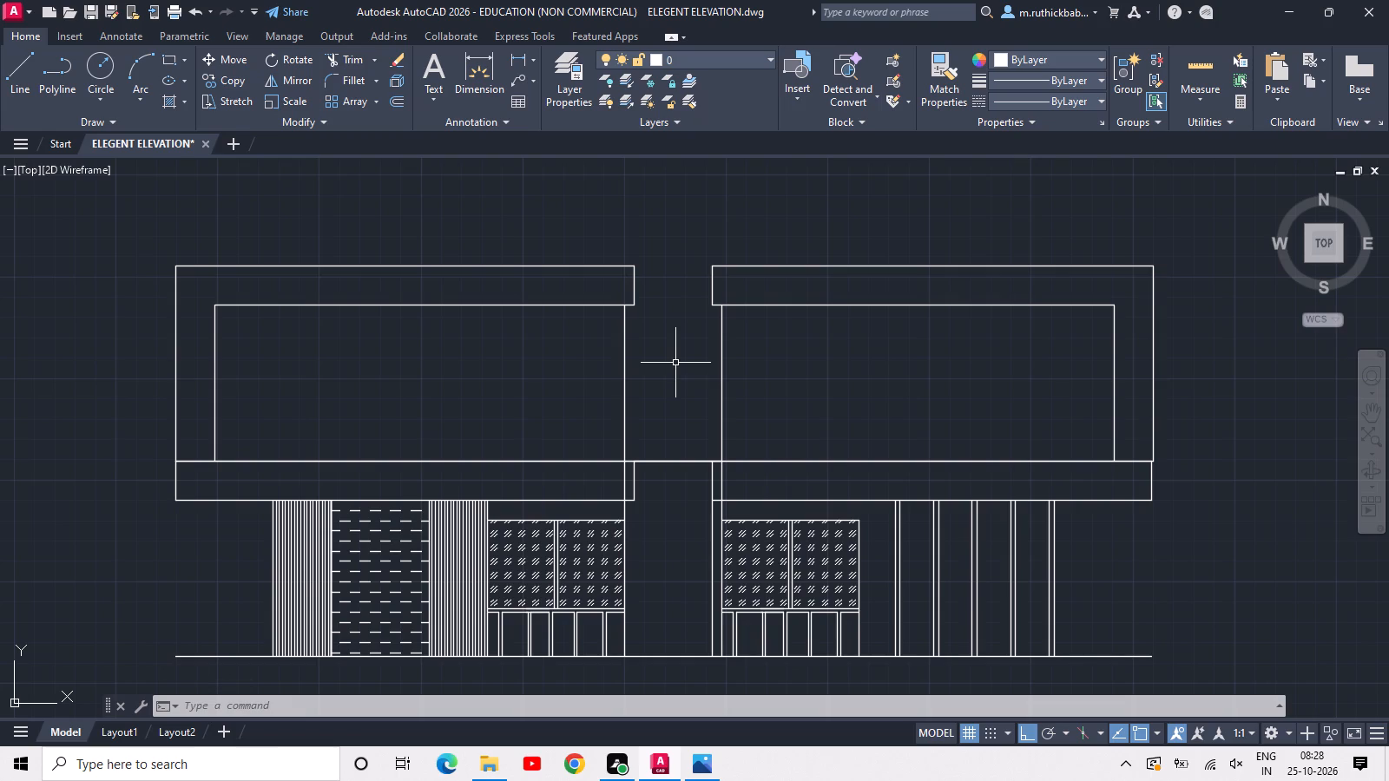
middle_drag(351, 573, 409, 529)
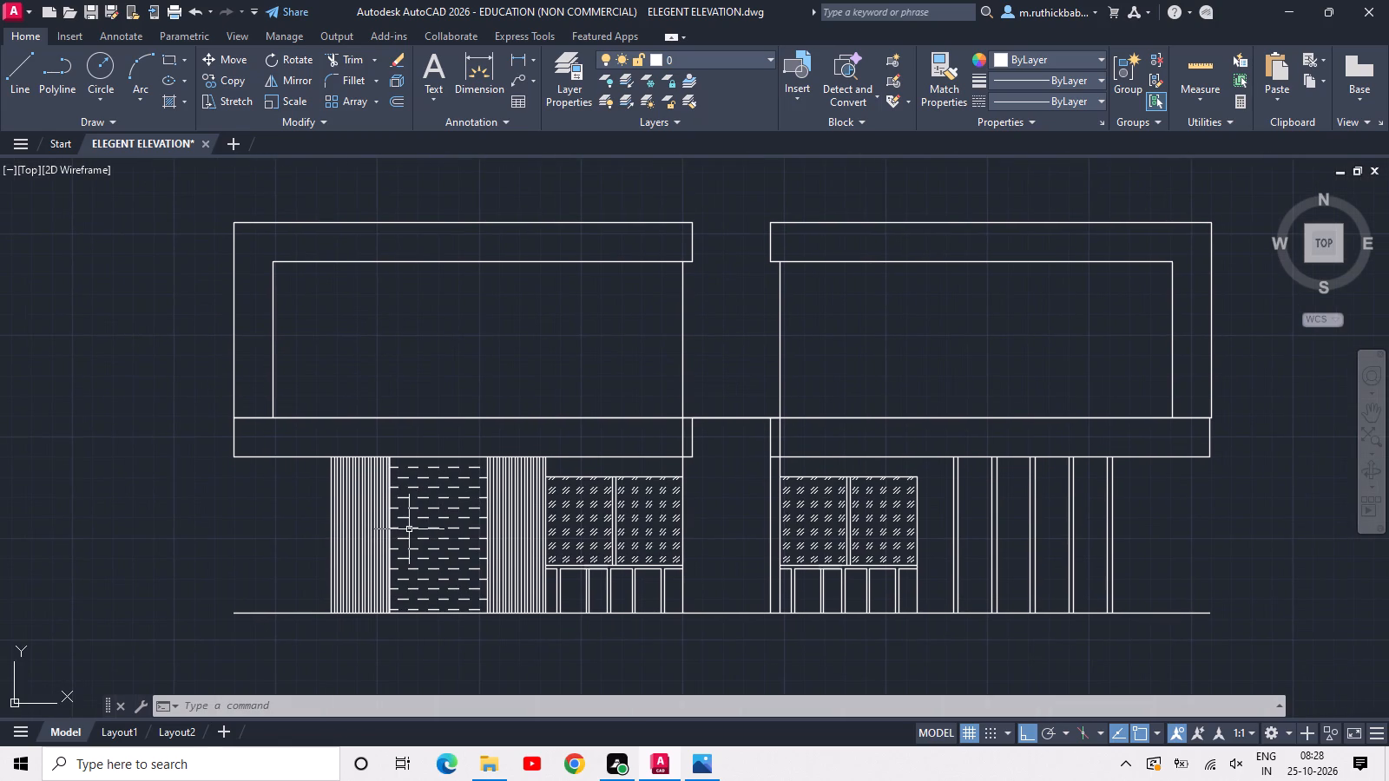
scroll(409, 560, up, 3)
scroll(409, 560, down, 2)
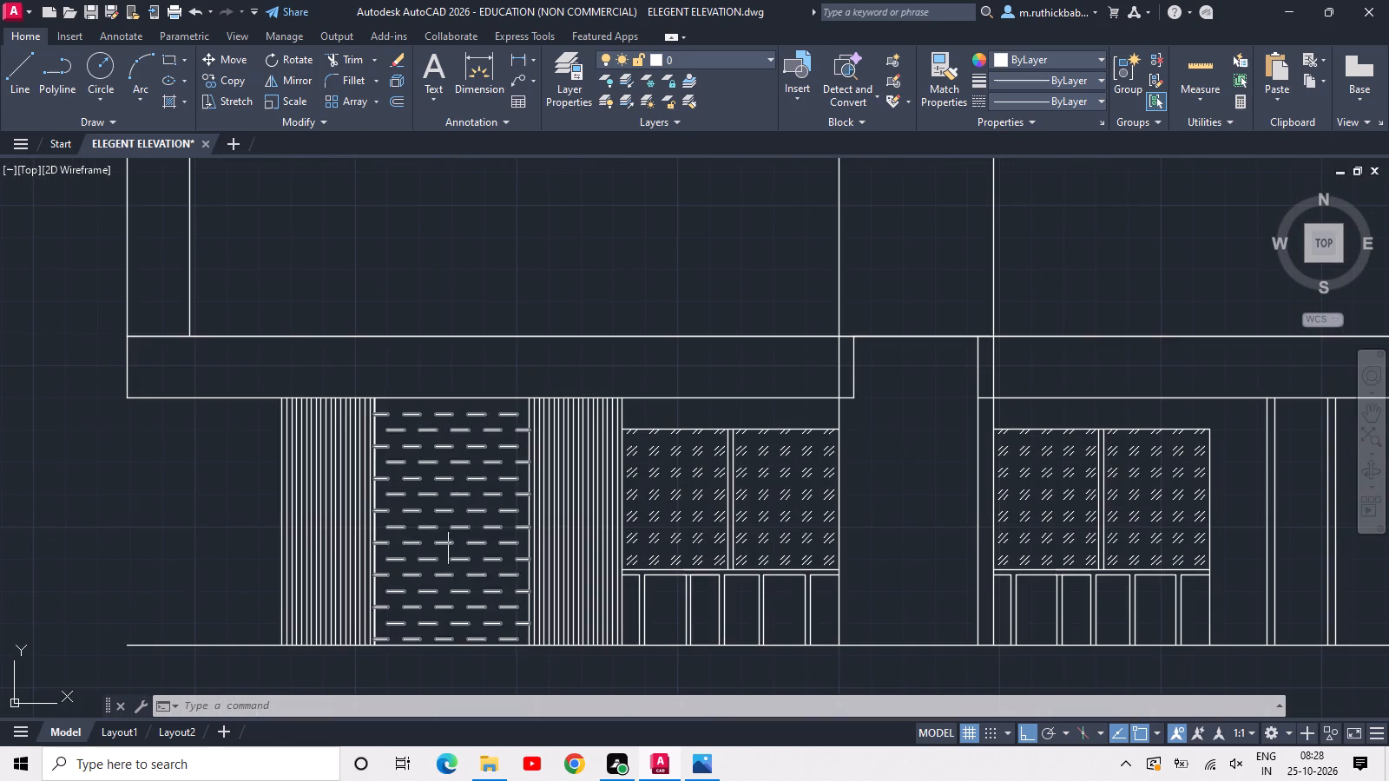
scroll(497, 450, up, 2)
scroll(534, 384, up, 2)
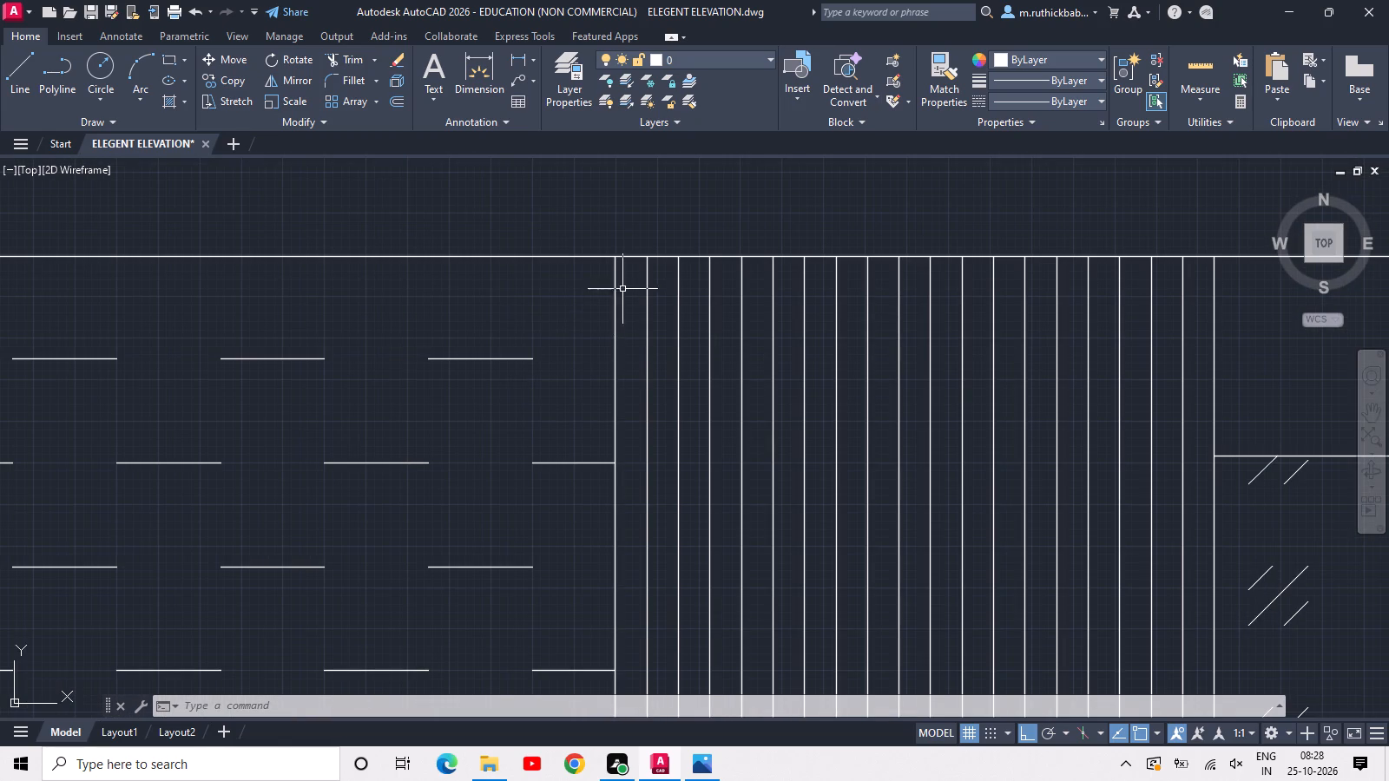
click(625, 288)
middle_drag(416, 459, 561, 279)
scroll(654, 198, down, 3)
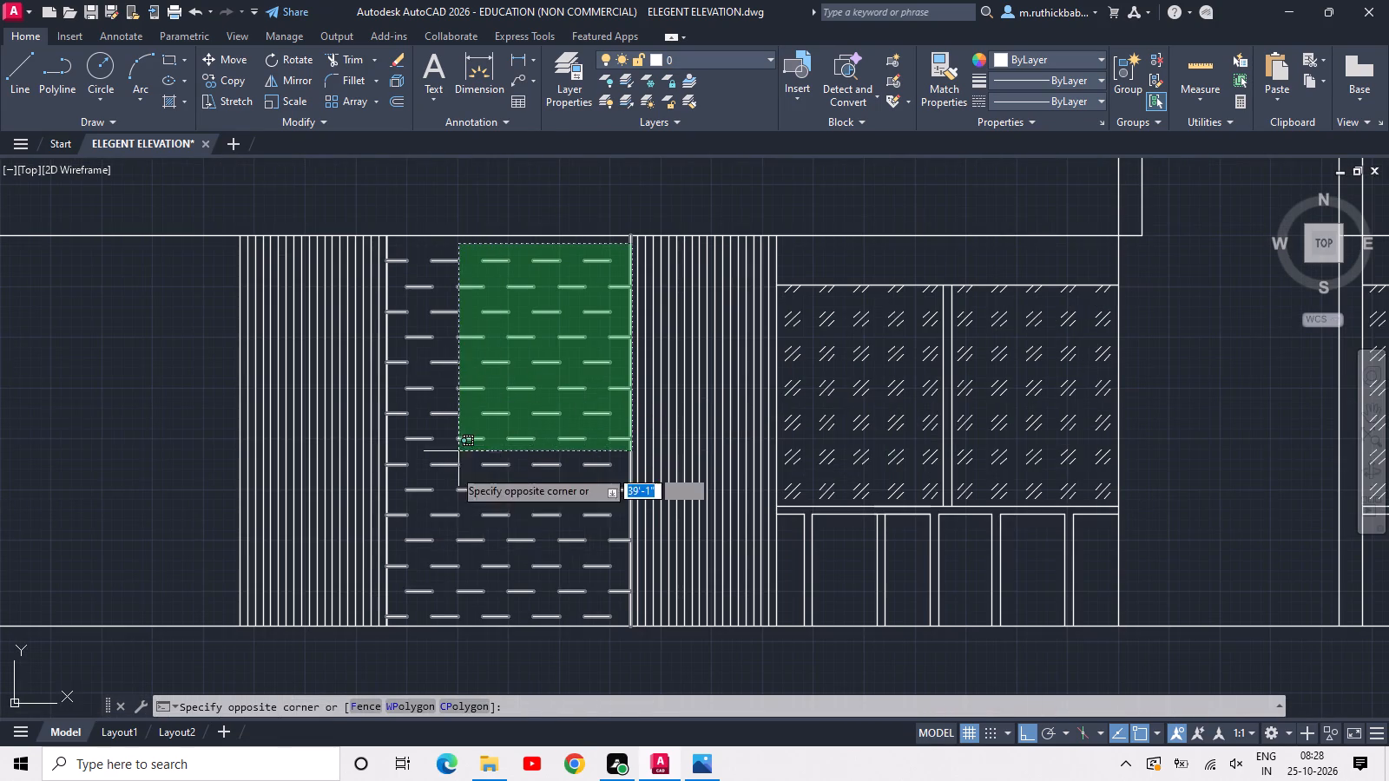
scroll(390, 627, up, 4)
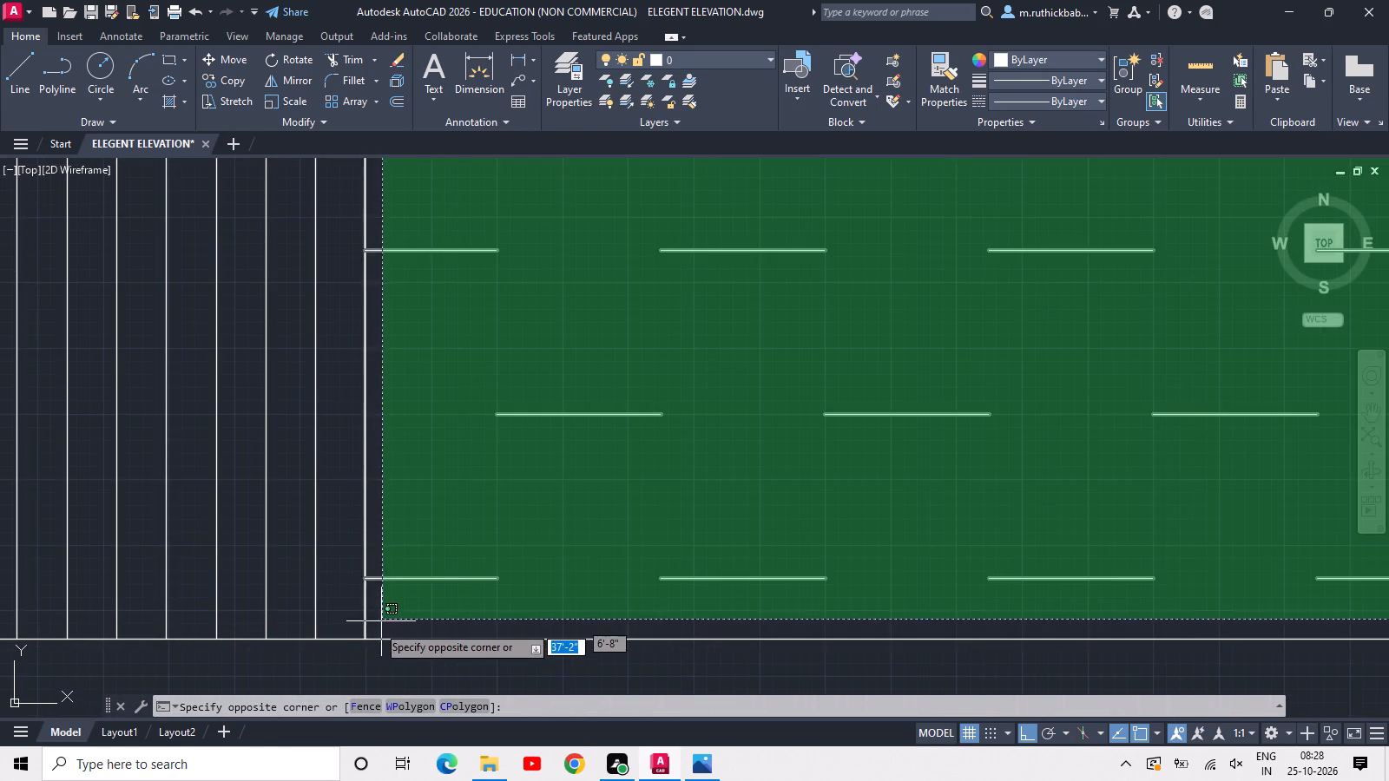
click(339, 622)
text(CO)
key(space)
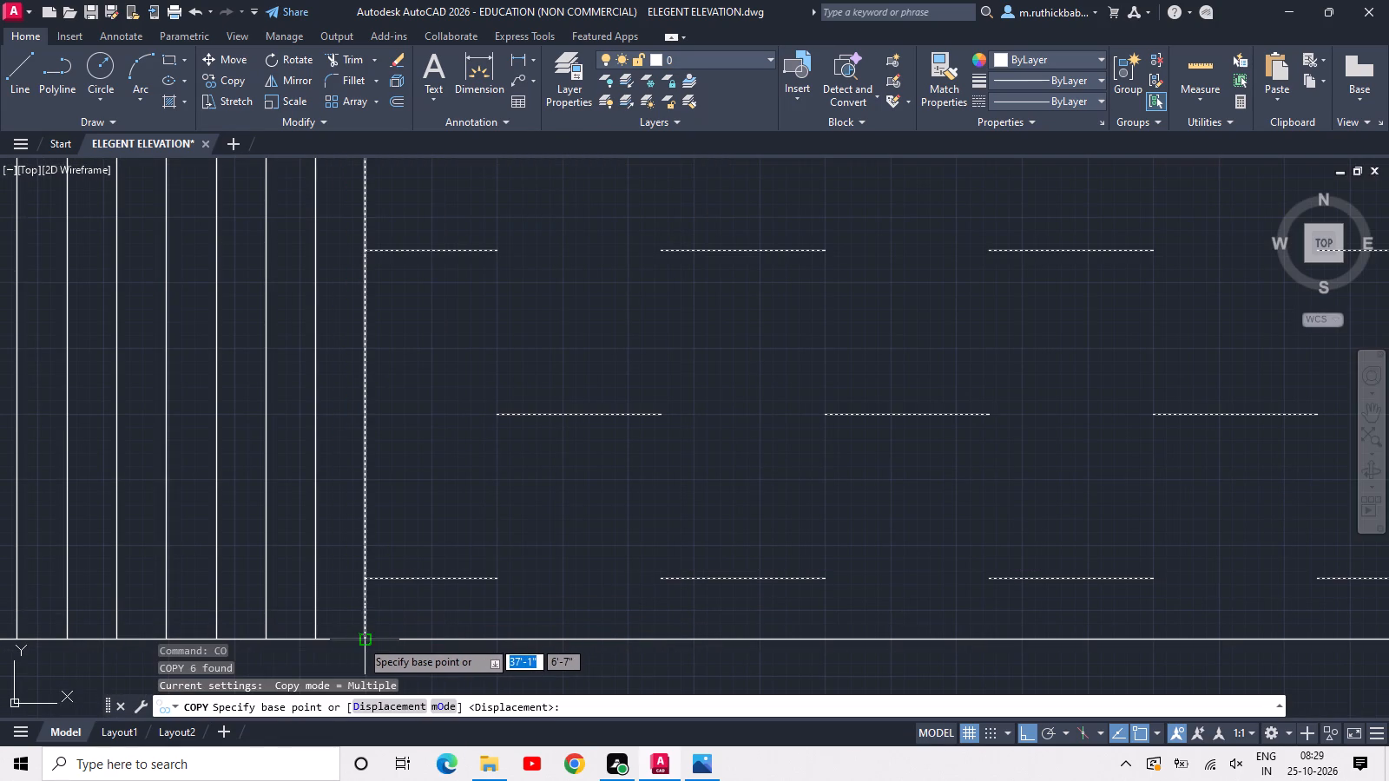
click(361, 640)
scroll(365, 447, down, 5)
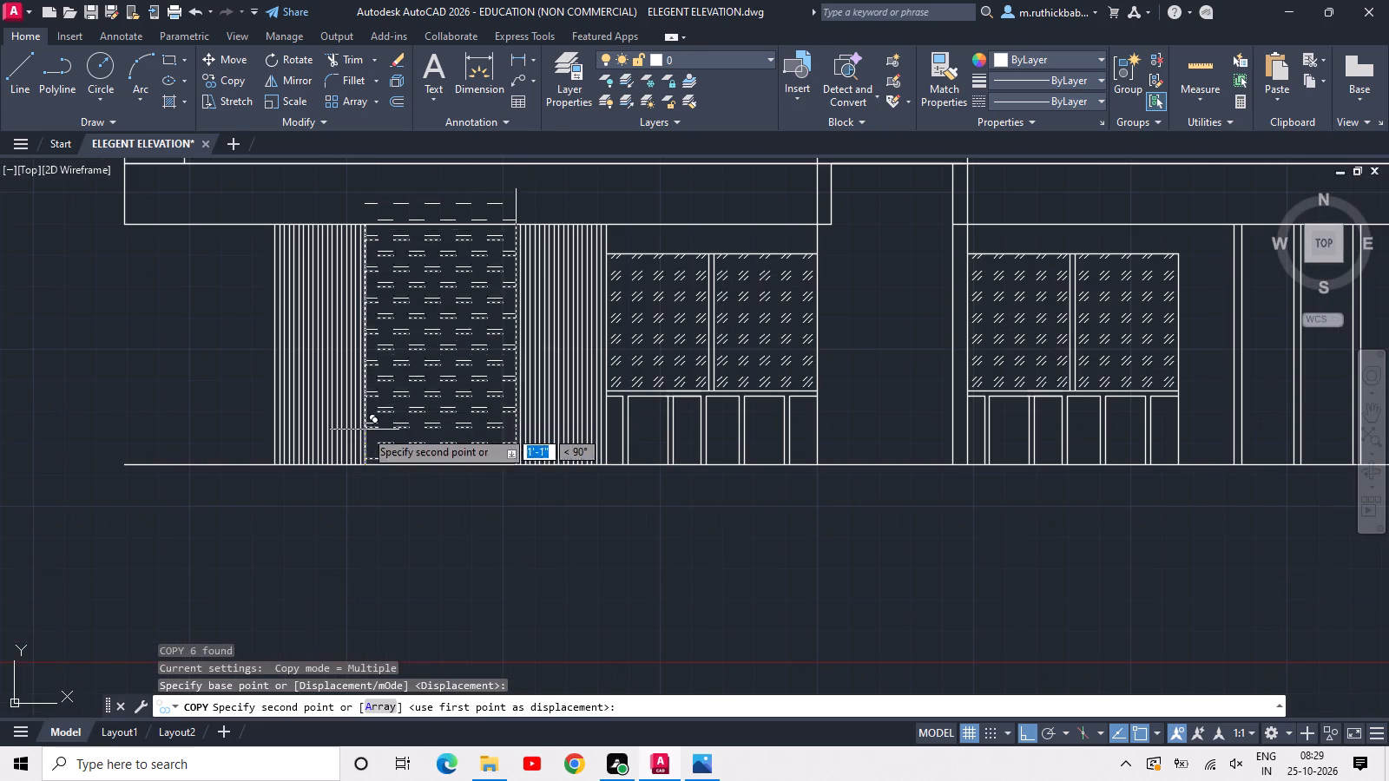
middle_drag(364, 305, 425, 690)
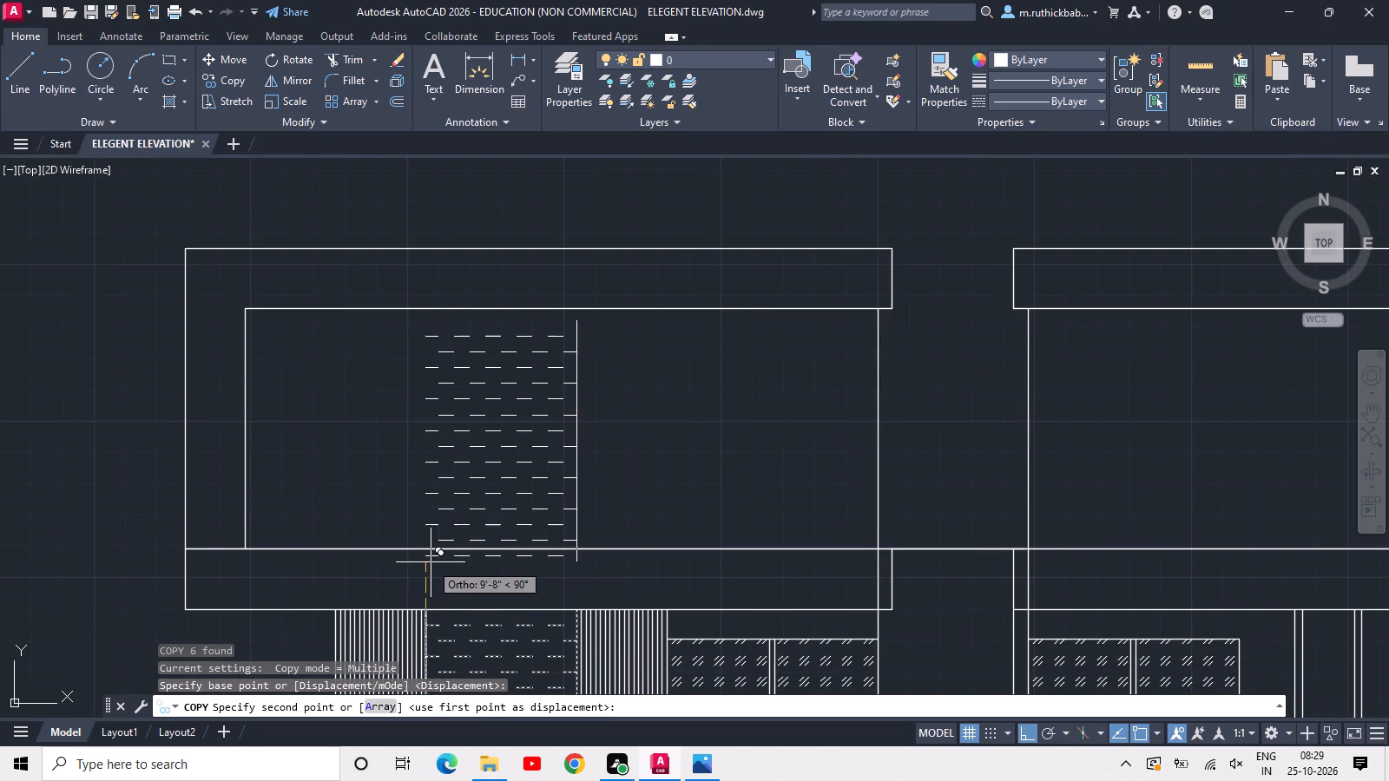
click(422, 550)
key(Escape)
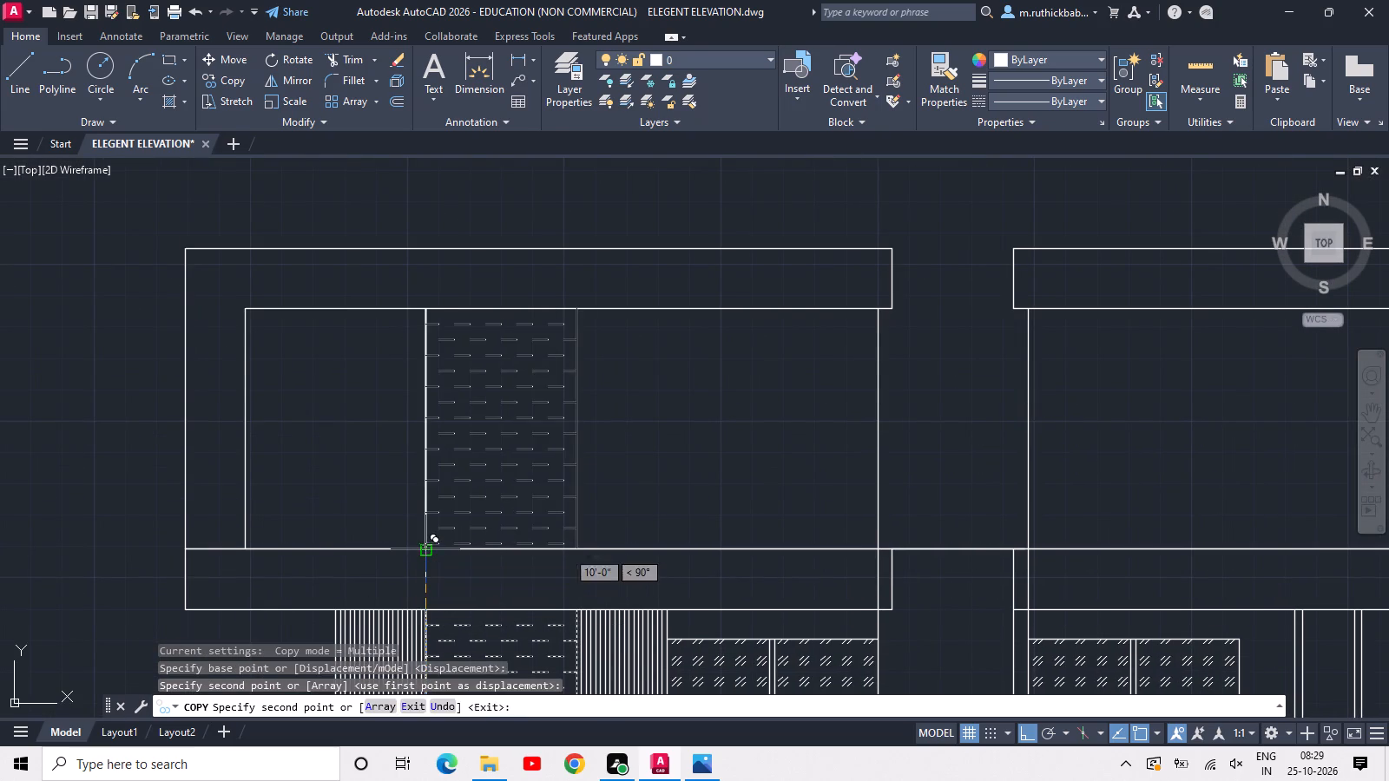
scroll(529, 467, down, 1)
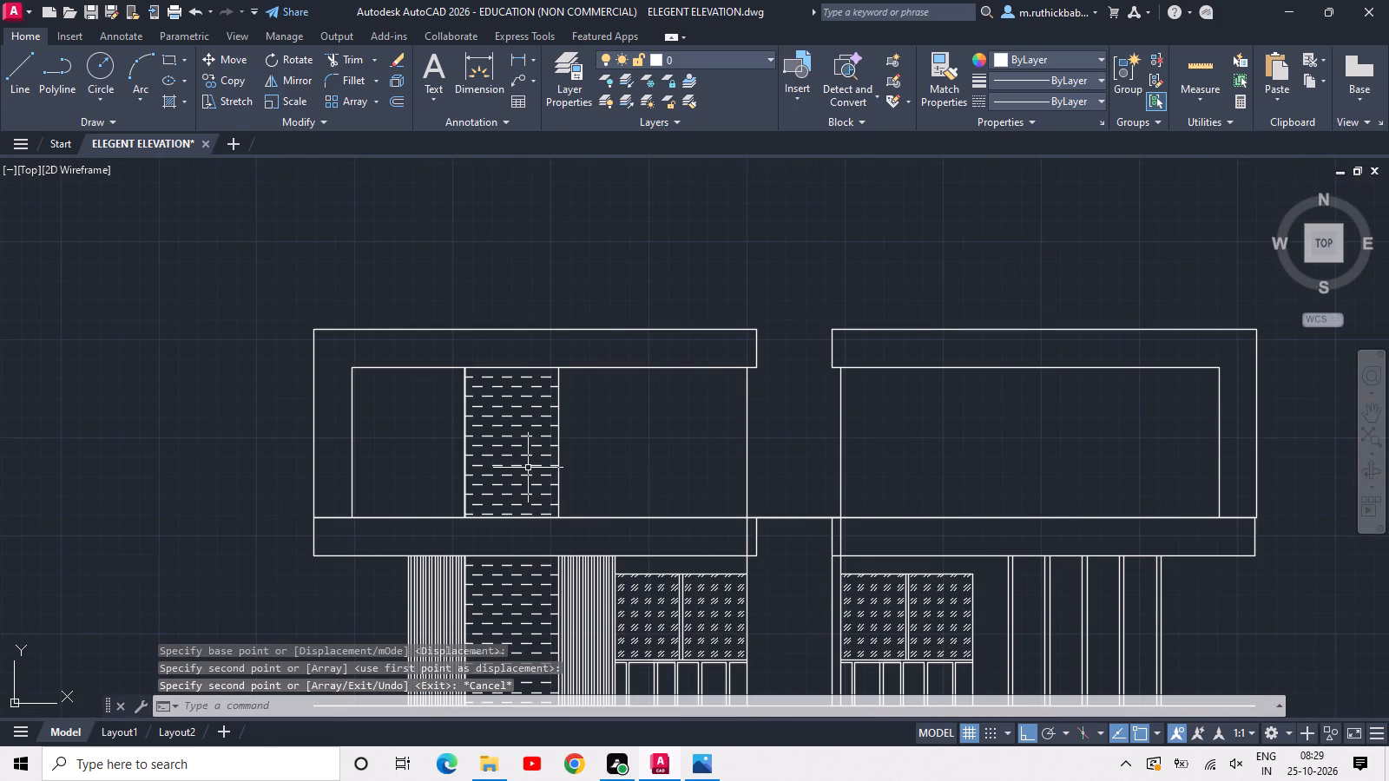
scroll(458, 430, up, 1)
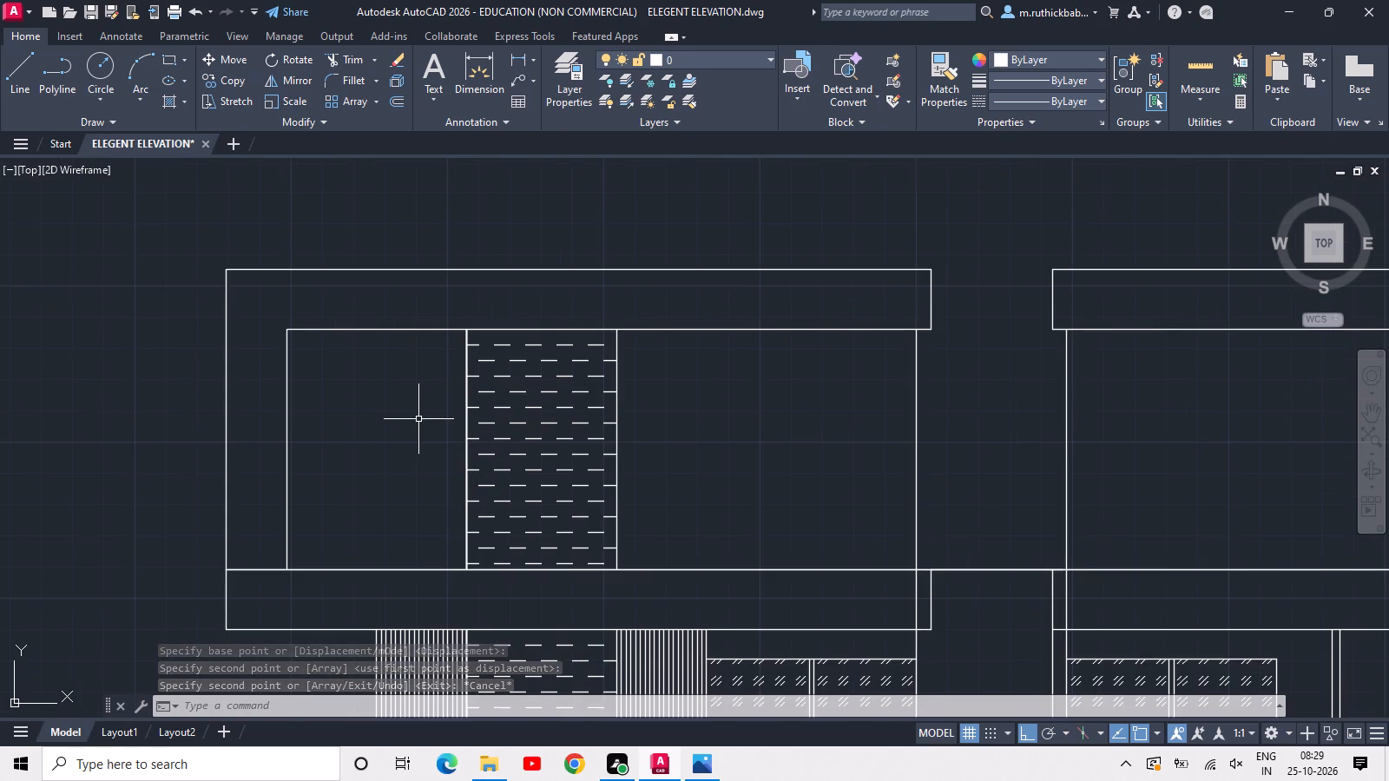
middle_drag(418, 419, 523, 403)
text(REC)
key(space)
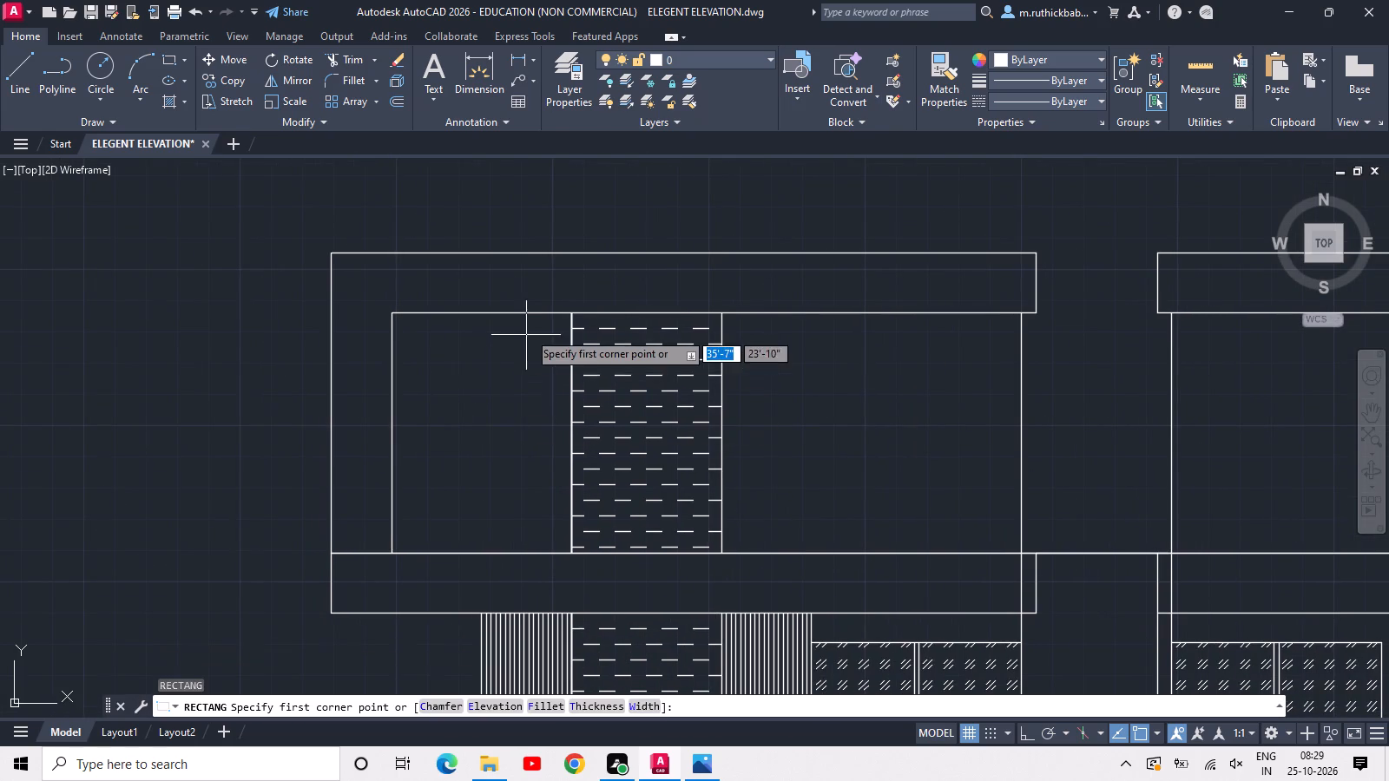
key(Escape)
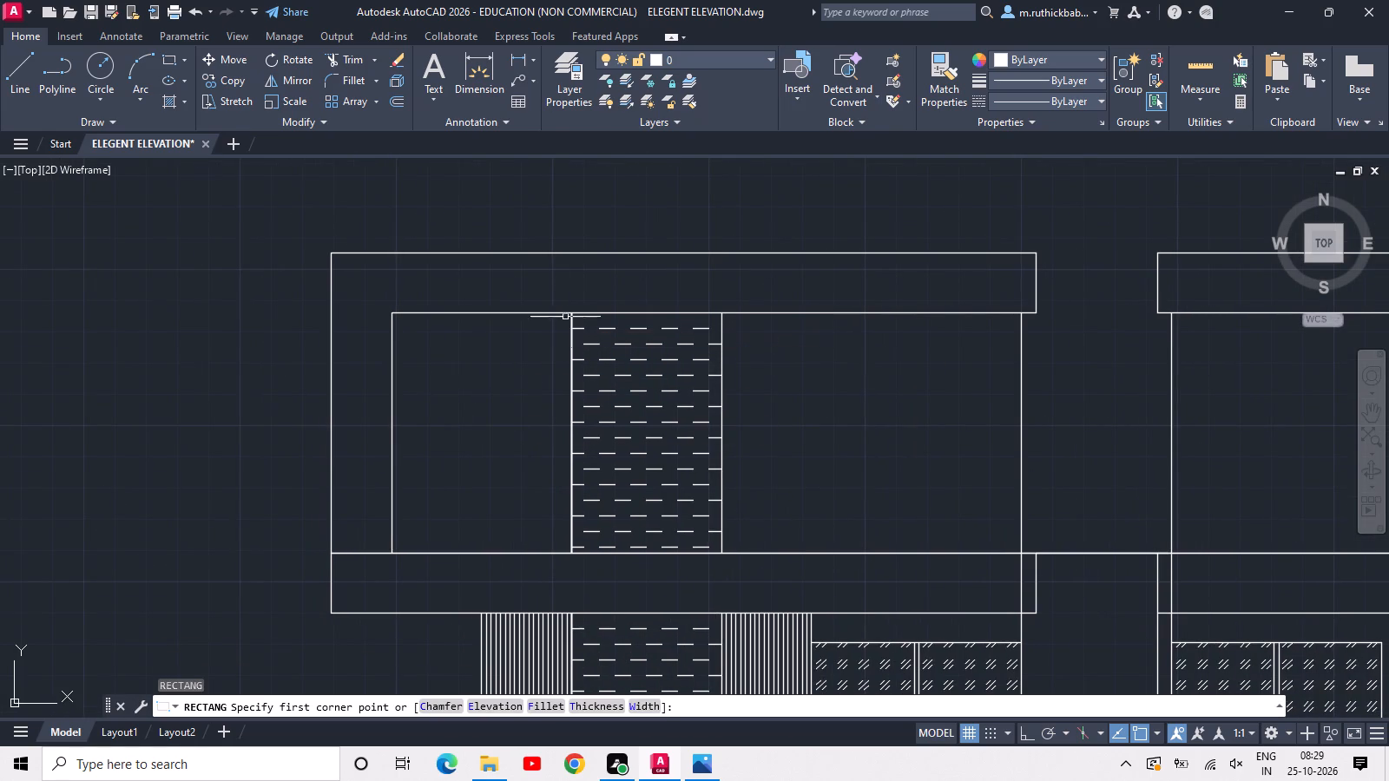
Copy the upper dashed-hatch panel's west side line westward as a fitted array of 3 items spanning 2'-8" along the floor line.
key(Escape)
scroll(556, 517, up, 6)
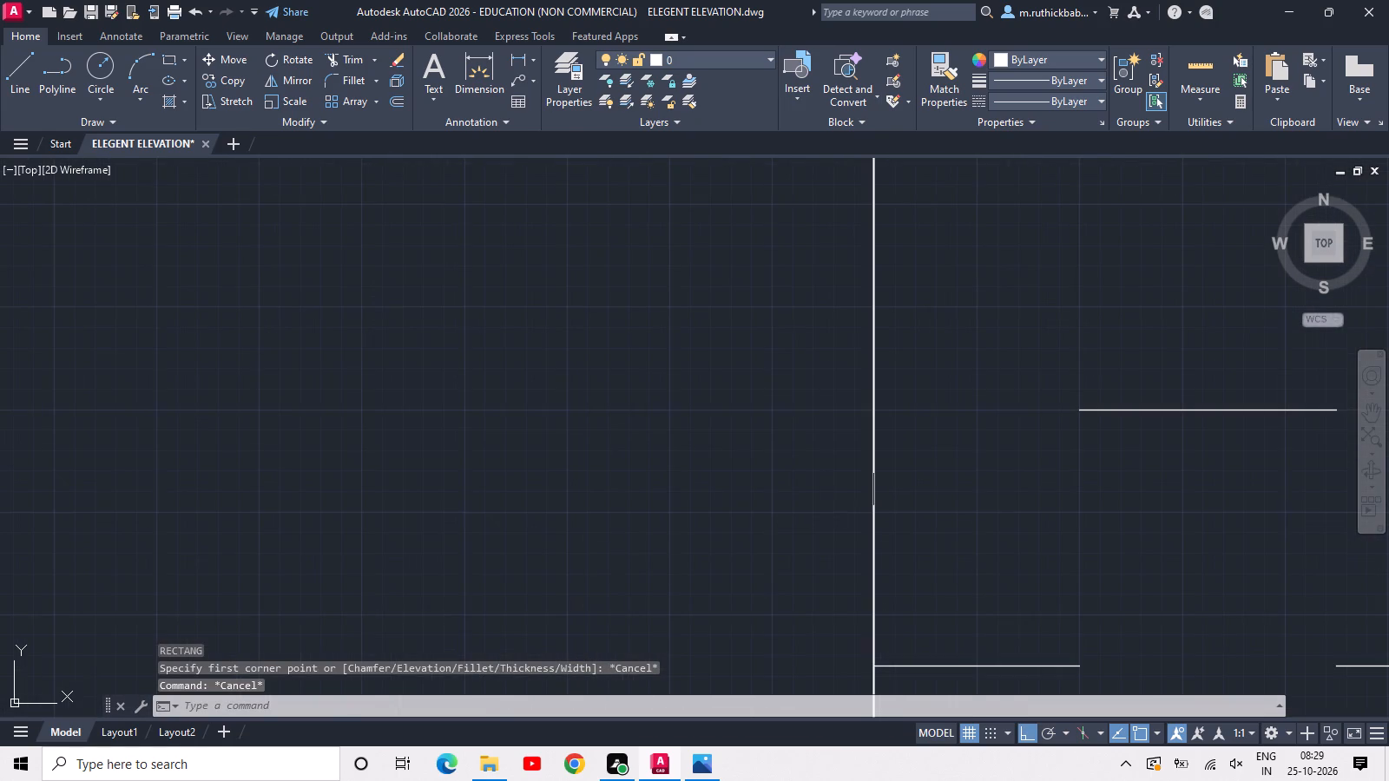
click(882, 470)
click(793, 534)
scroll(793, 529, down, 3)
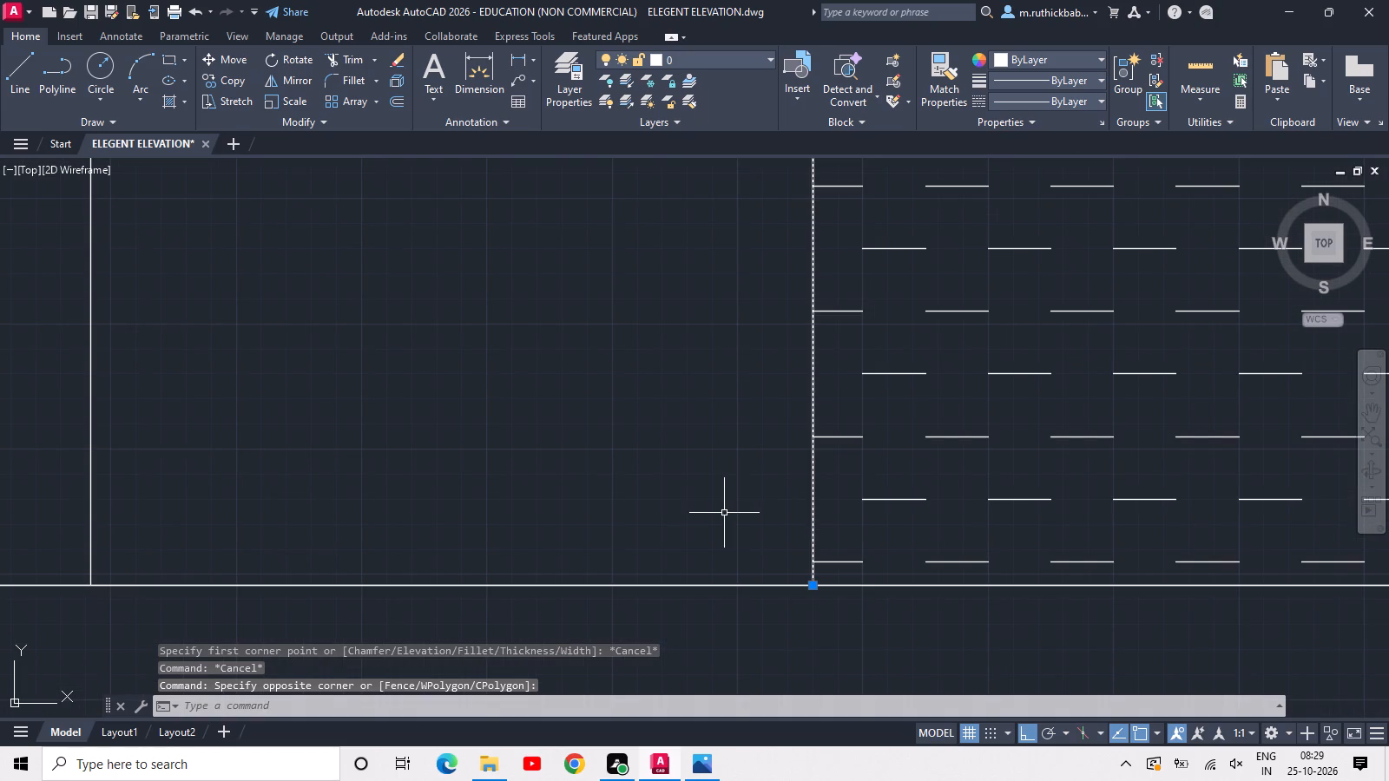
key(c)
text(O)
key(space)
click(810, 583)
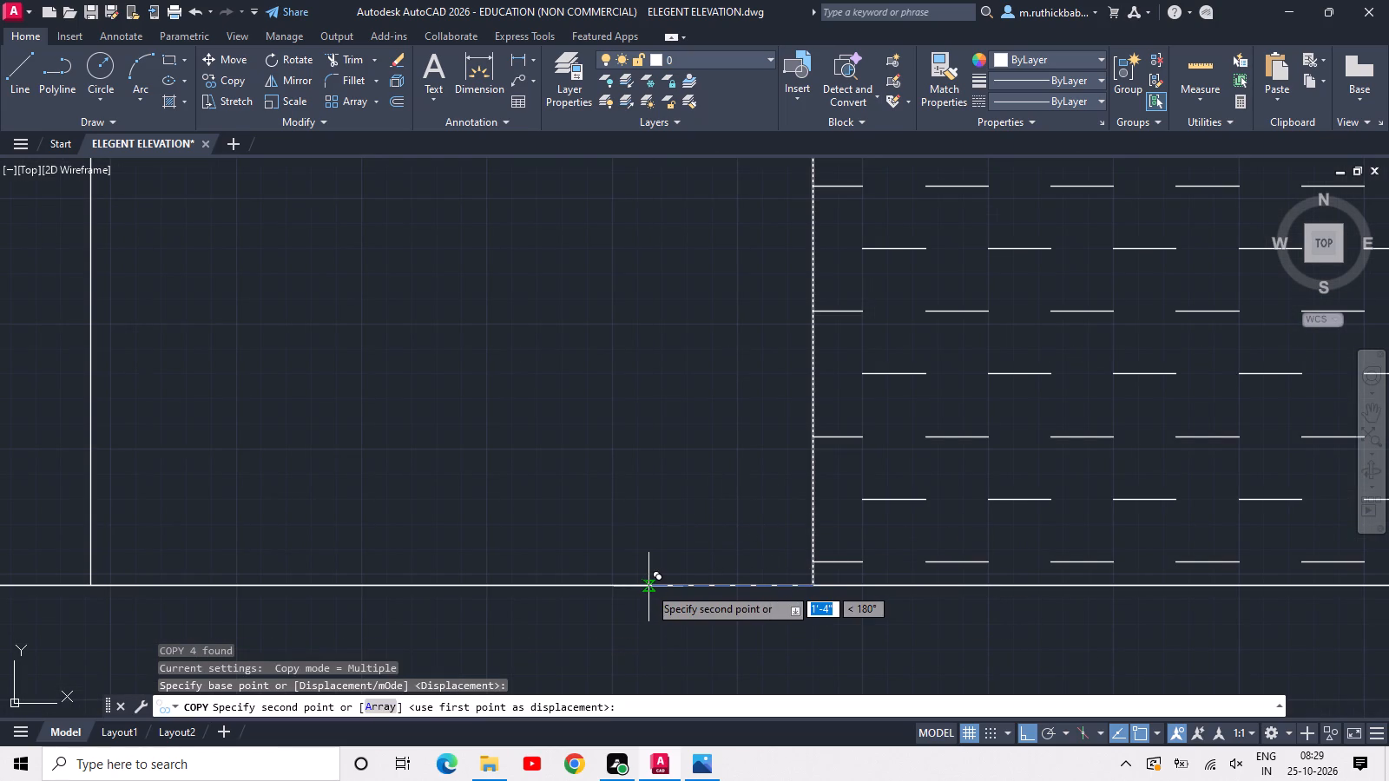
text(ARR)
key(space)
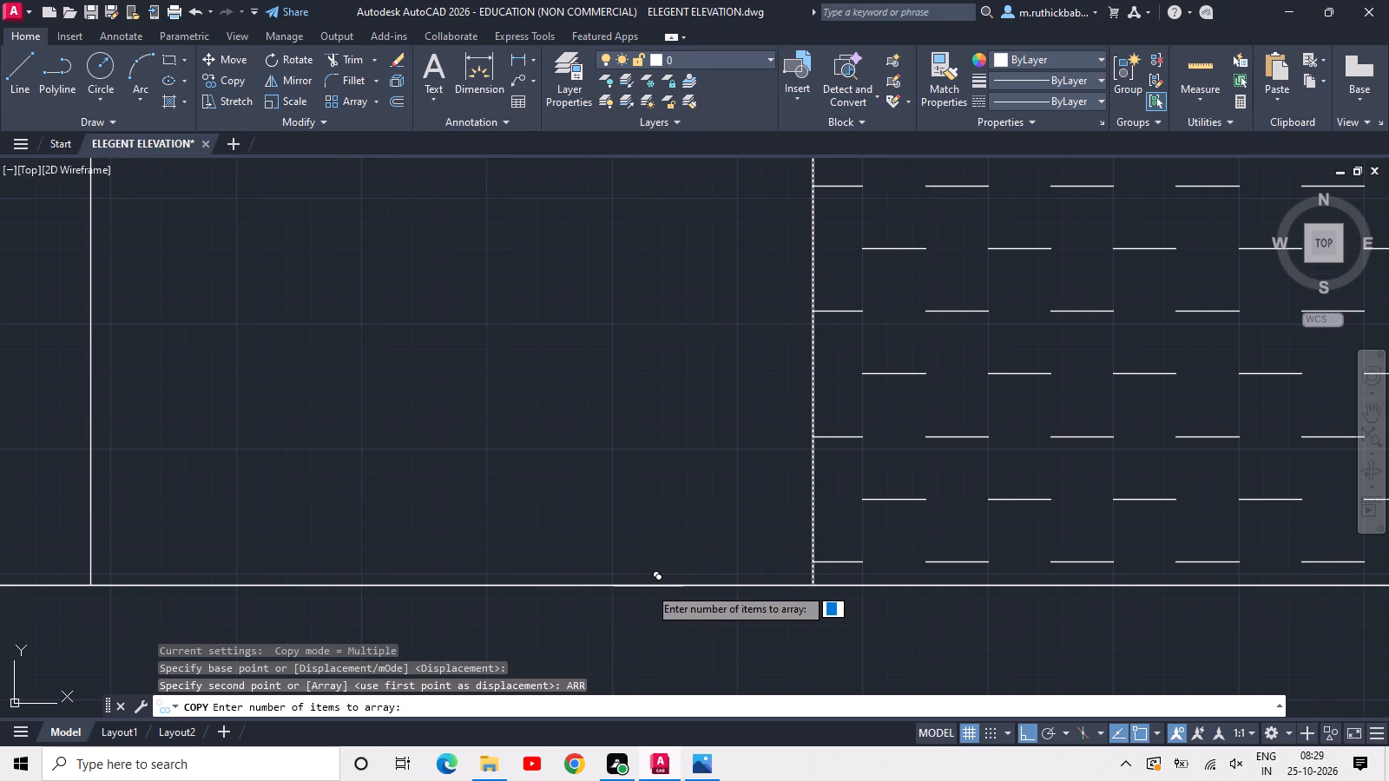
text(3)
key(space)
text(F)
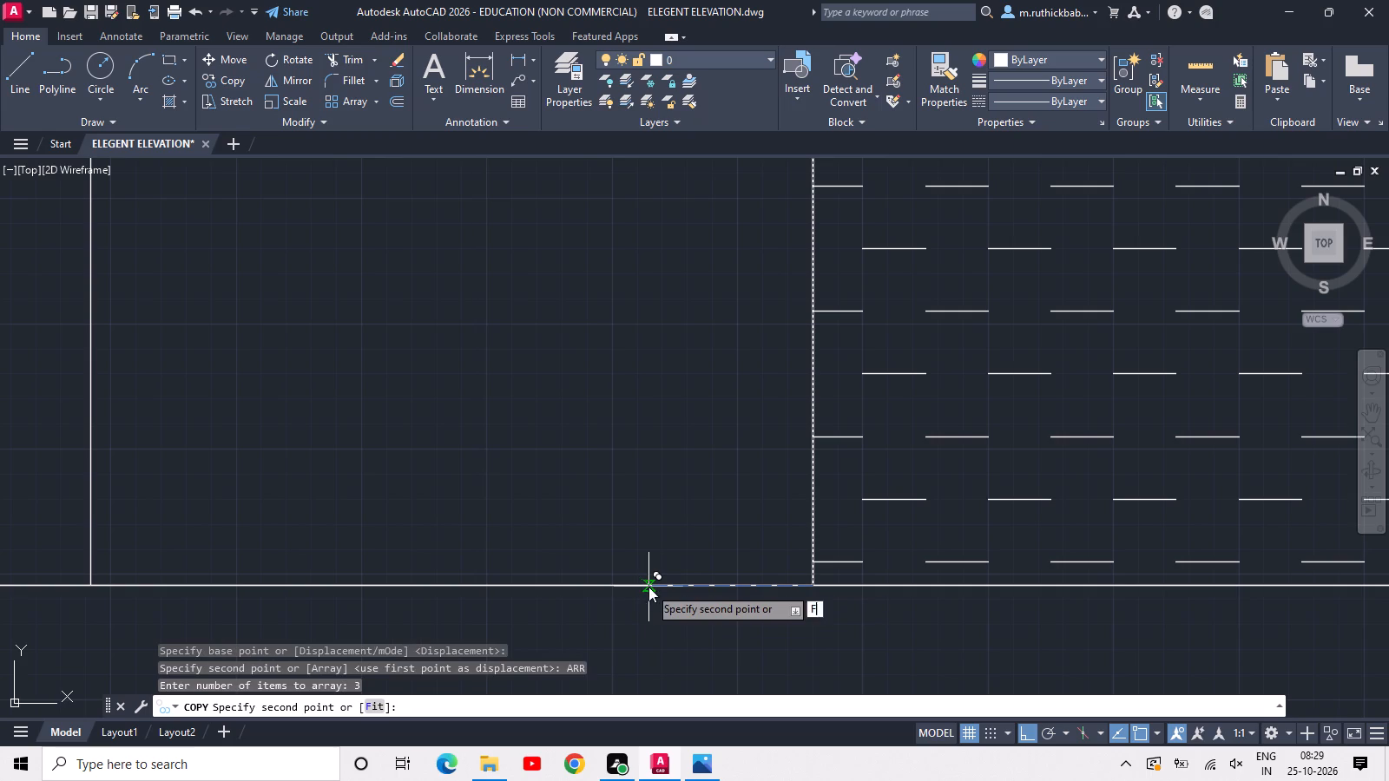
key(space)
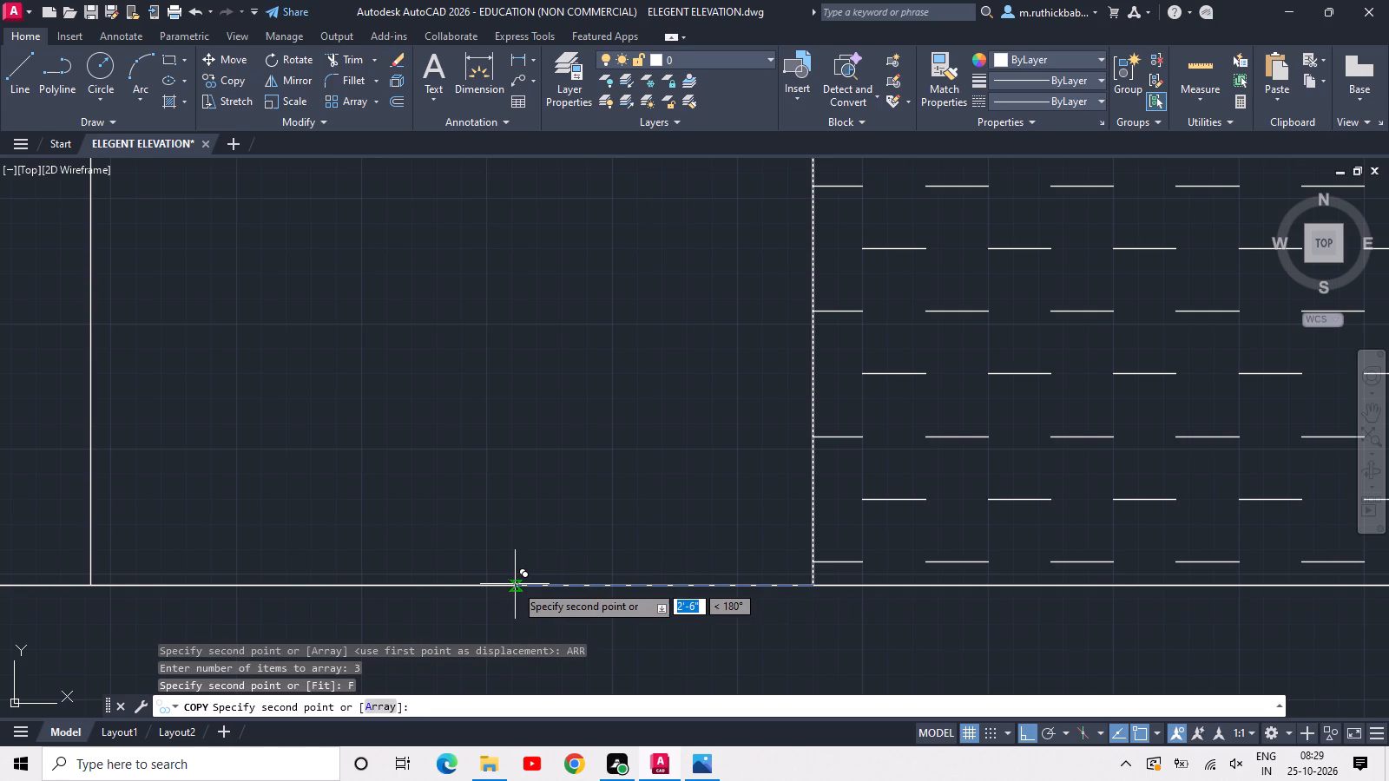
click(488, 587)
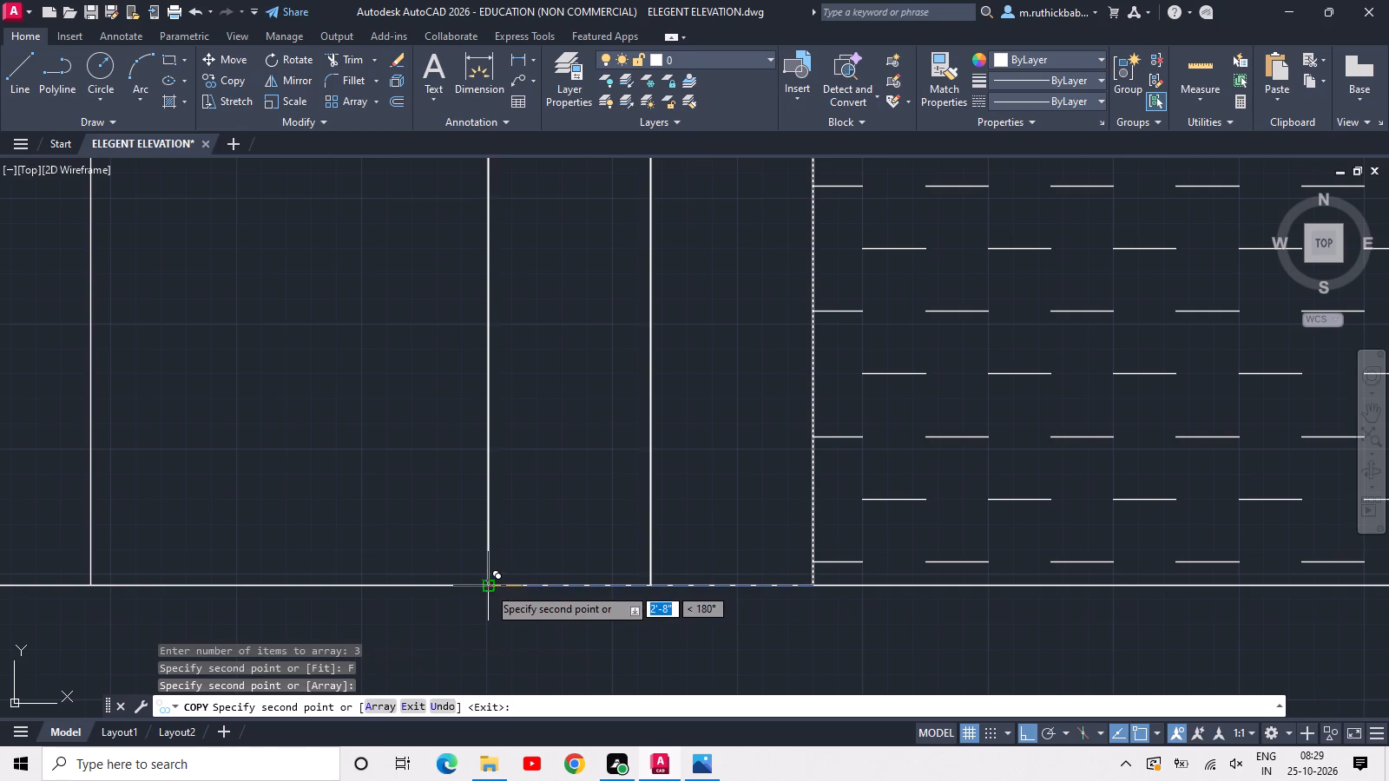
scroll(490, 587, down, 3)
key(Escape)
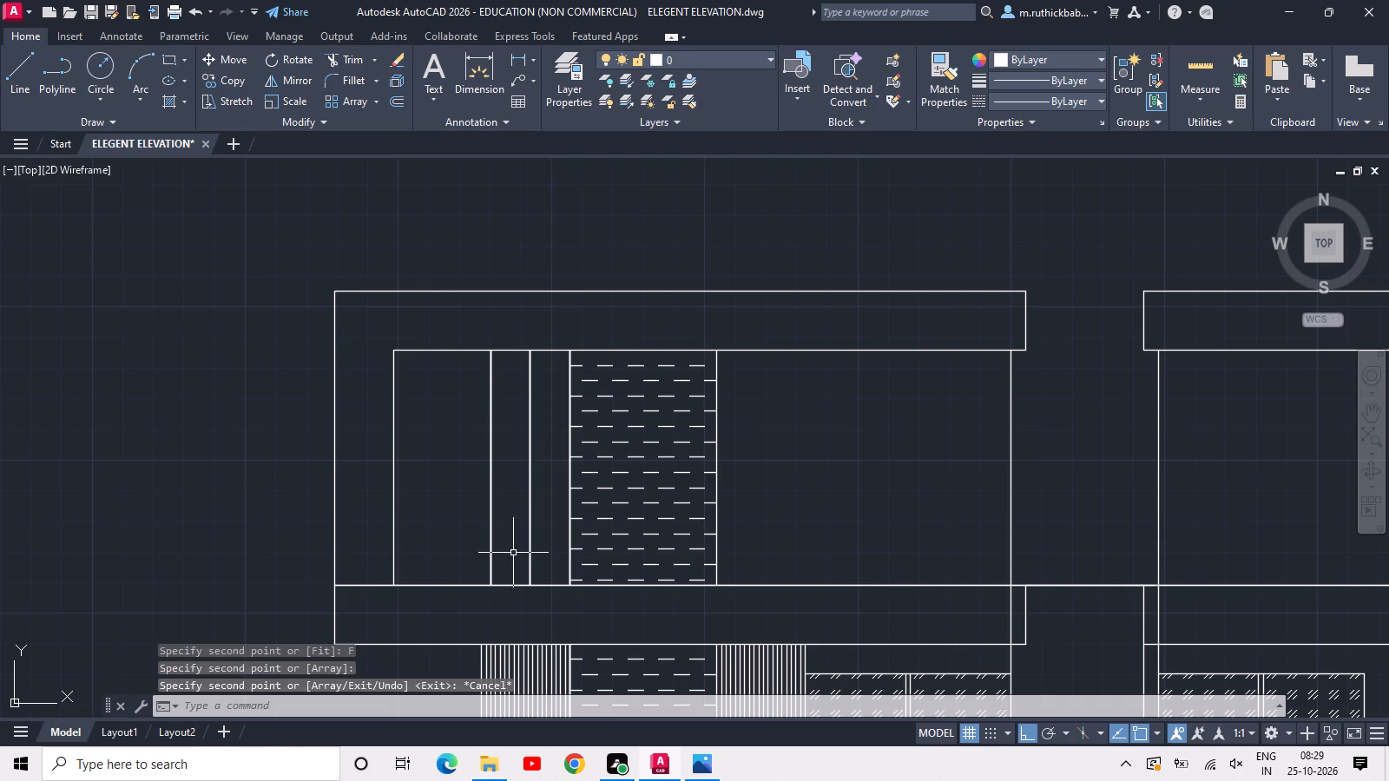
Draw a horizontal line at mid-height from the westernmost copied line to the hatch panel's west side line.
scroll(519, 519, up, 1)
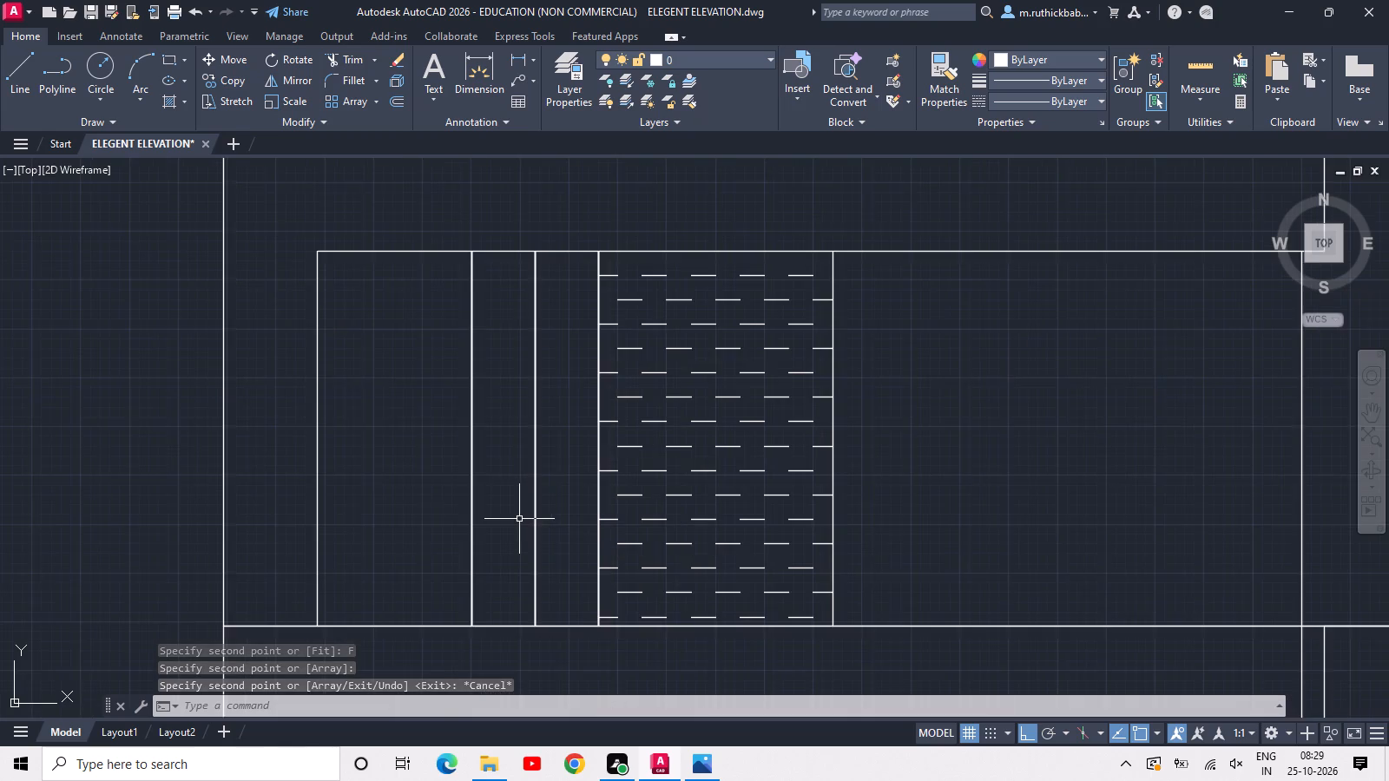
scroll(519, 519, up, 1)
text(L)
key(space)
scroll(466, 394, down, 2)
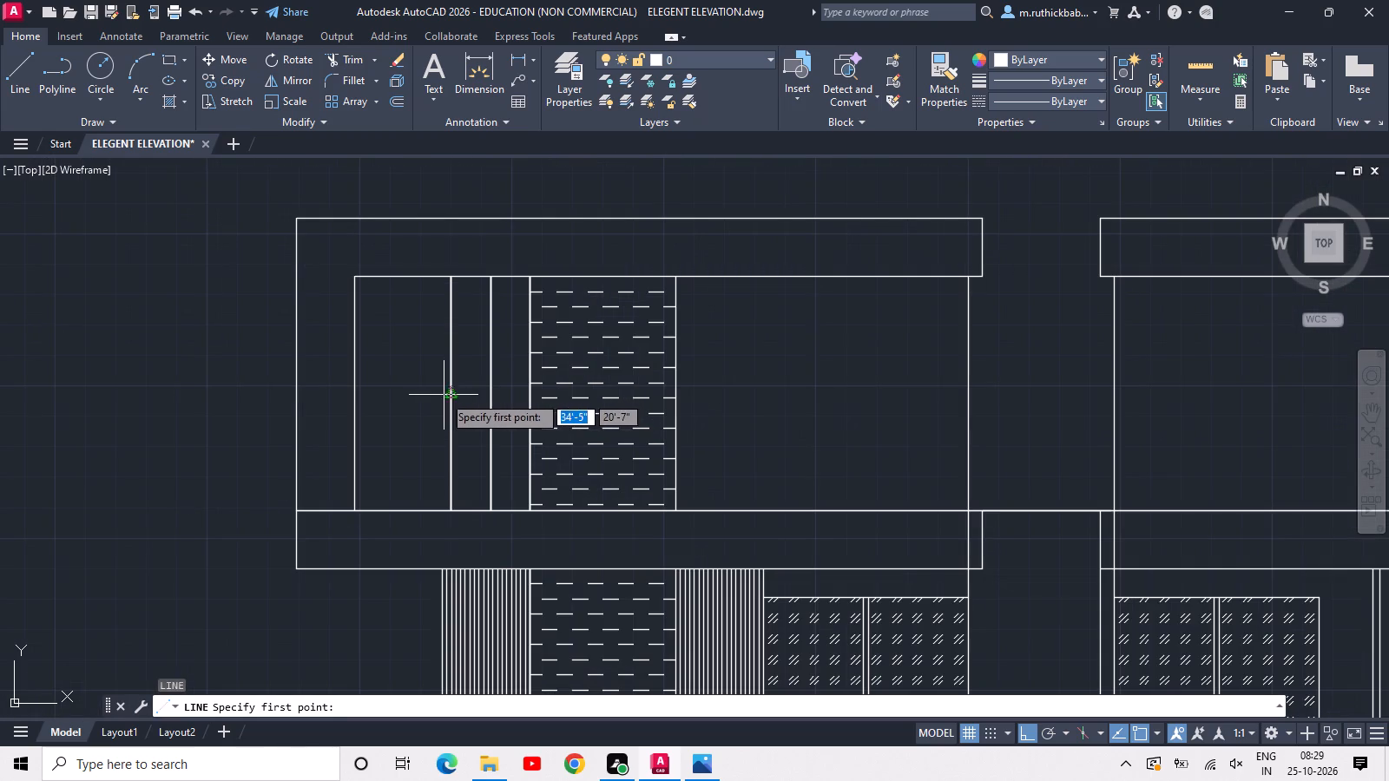
click(449, 389)
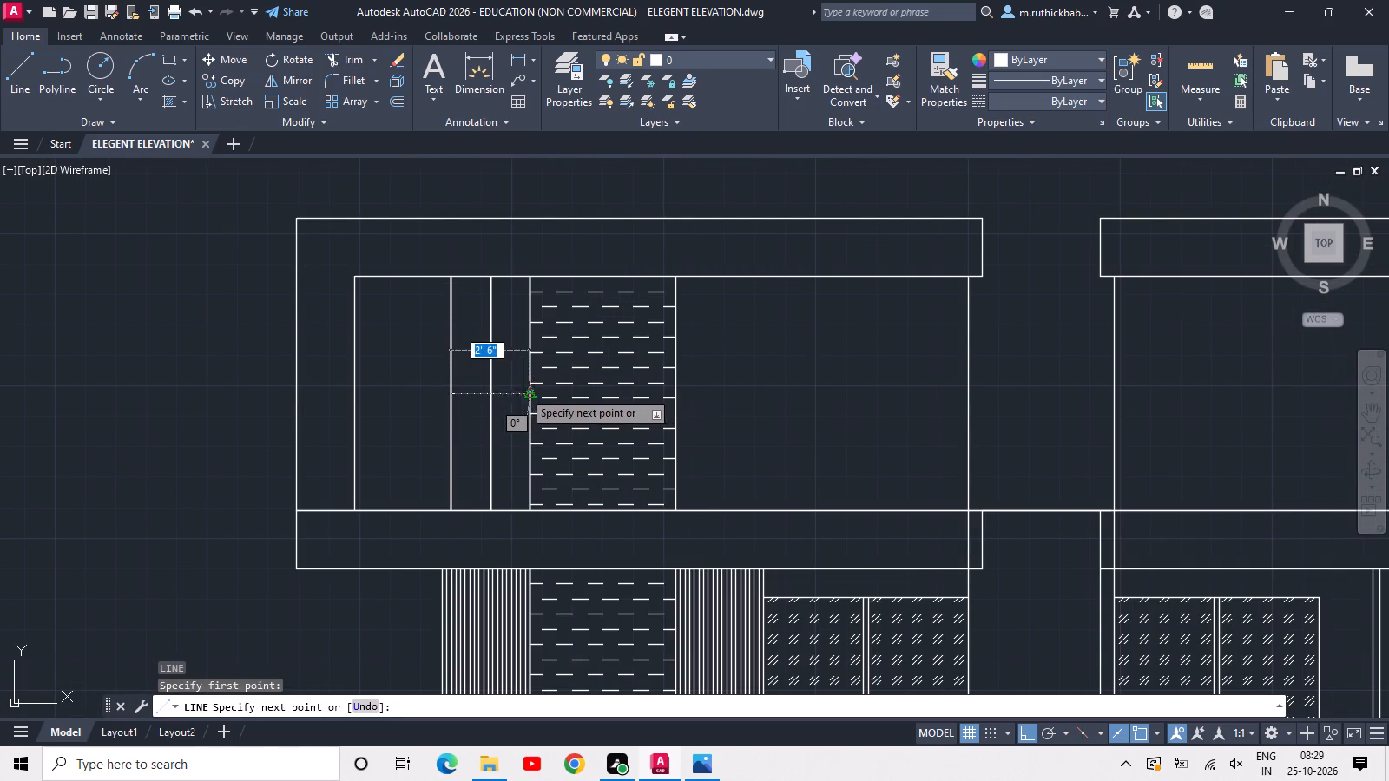
click(526, 397)
key(Escape)
Offset the window's mid-height horizontal line by 1" both upward and downward.
scroll(510, 405, up, 1)
text(OFF)
key(space)
text(1)
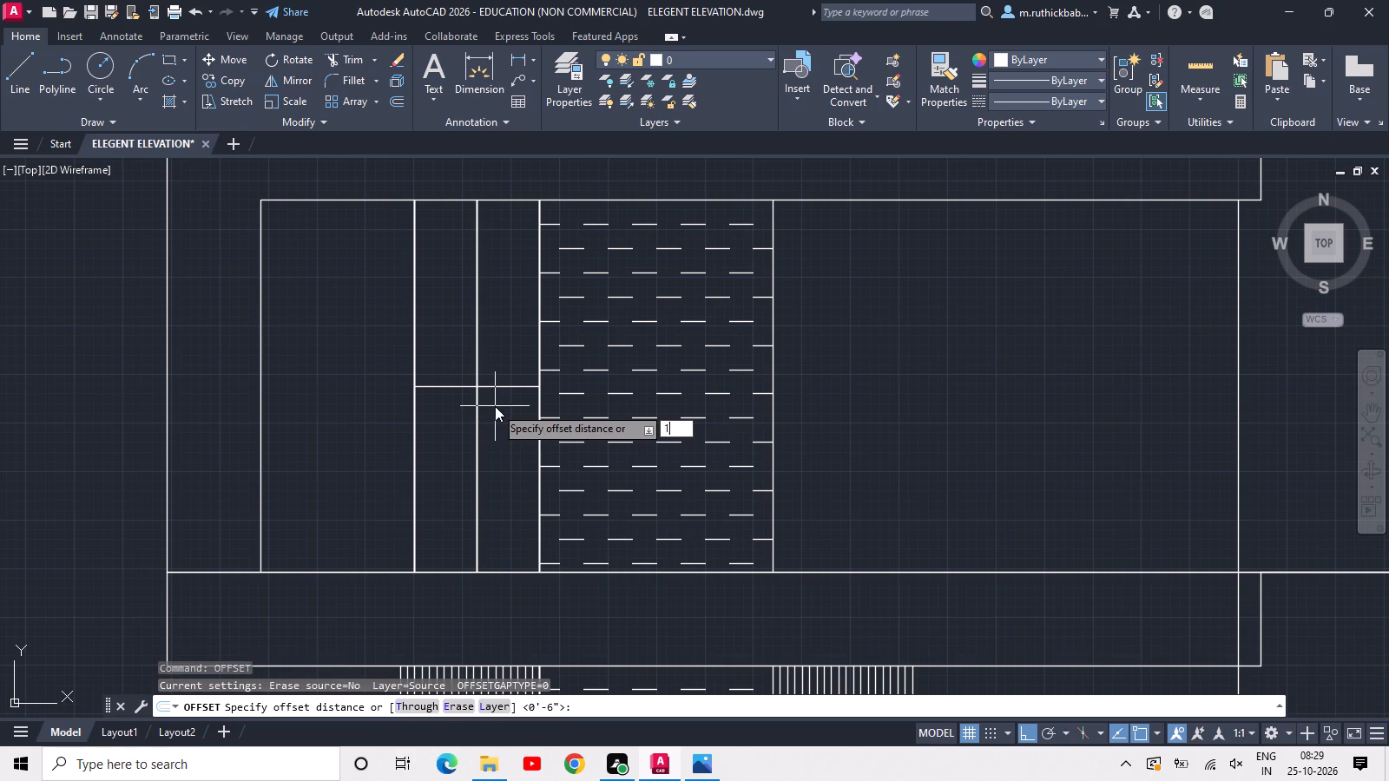
key(space)
scroll(485, 389, up, 3)
click(503, 380)
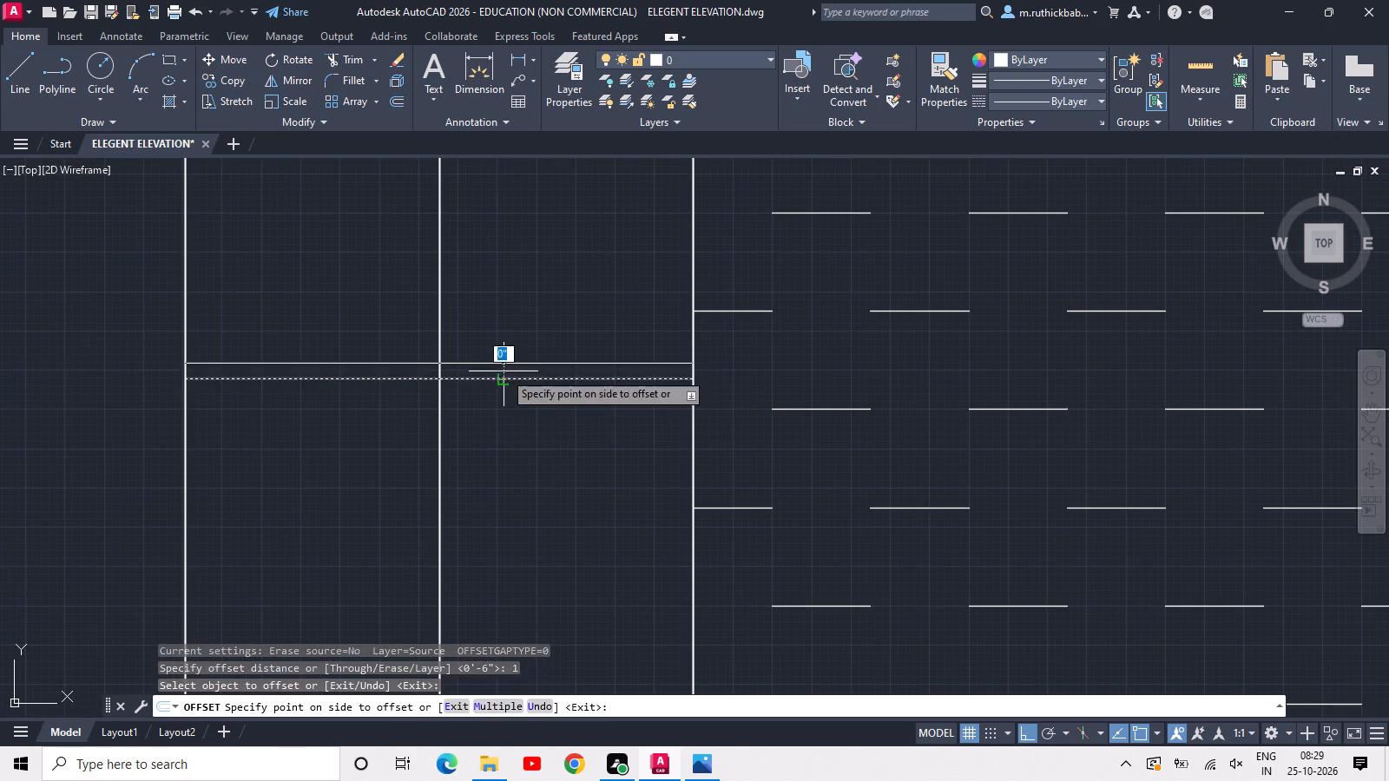
click(502, 345)
click(503, 380)
click(484, 435)
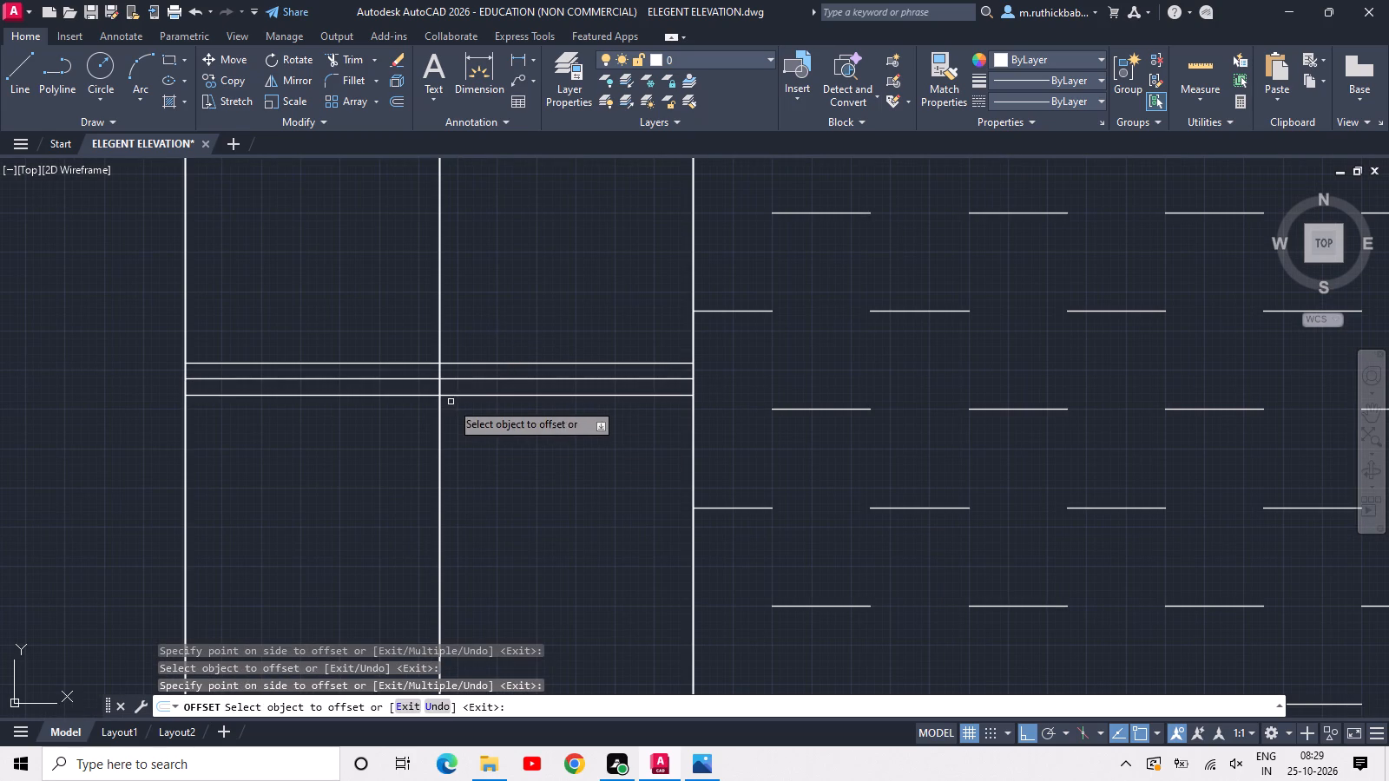
Offset the window's middle vertical line 1" to both sides and its two outer vertical lines 1" inward.
click(438, 415)
click(470, 419)
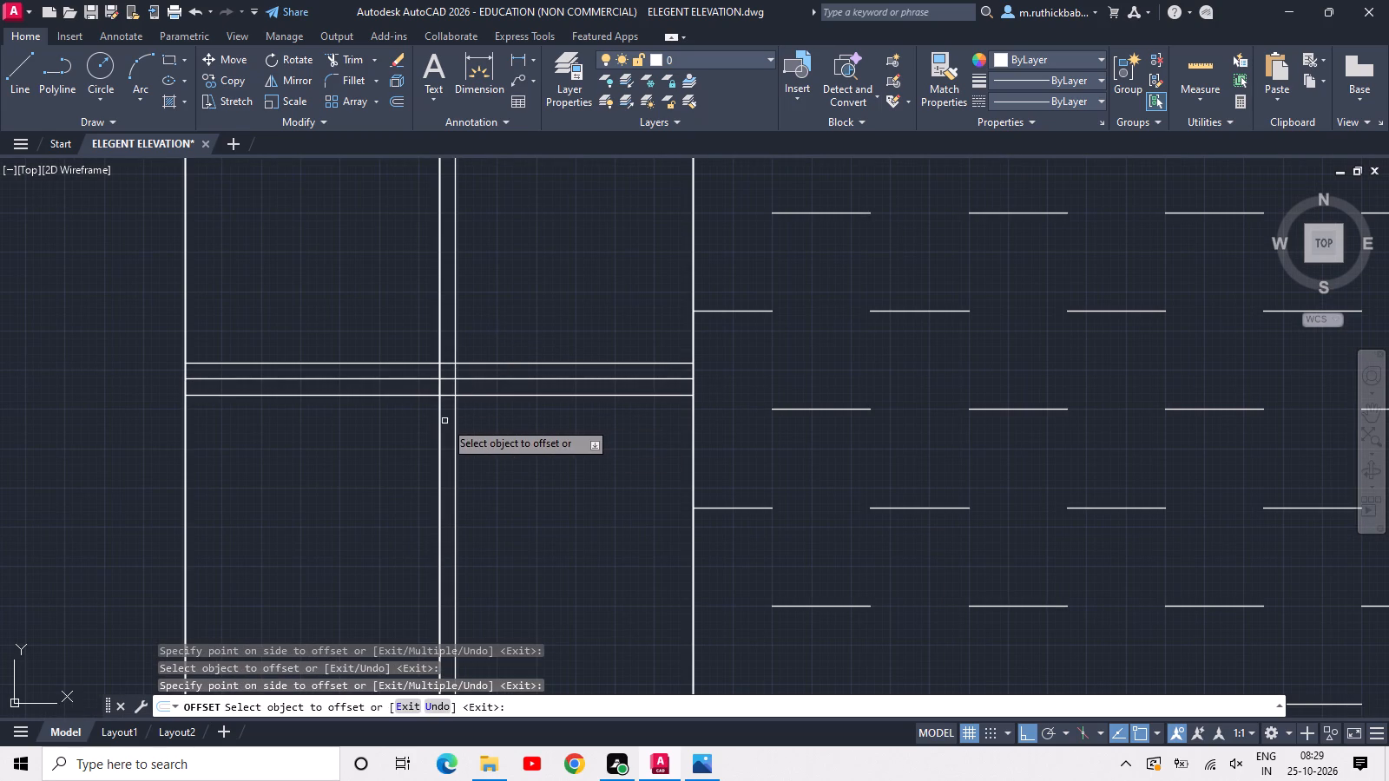
click(438, 422)
click(421, 424)
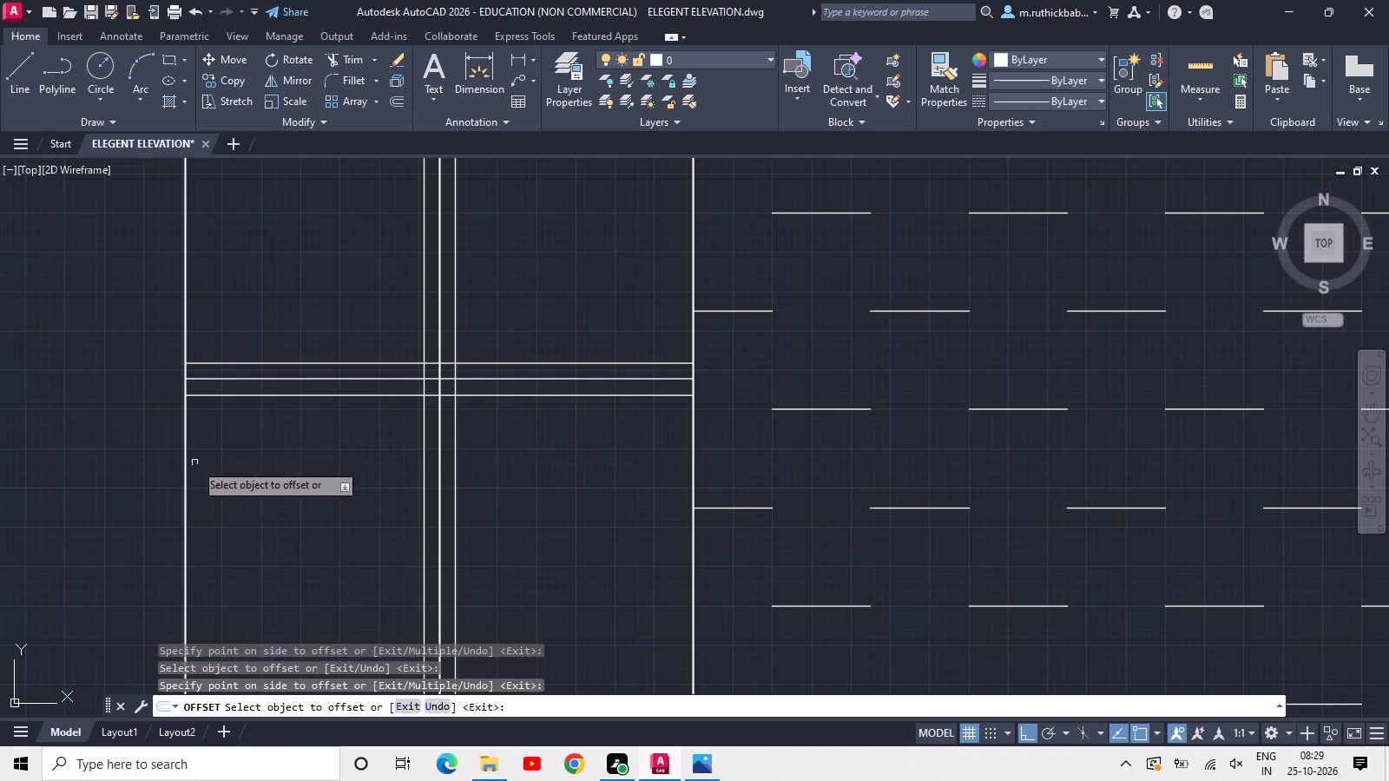
click(185, 466)
click(222, 473)
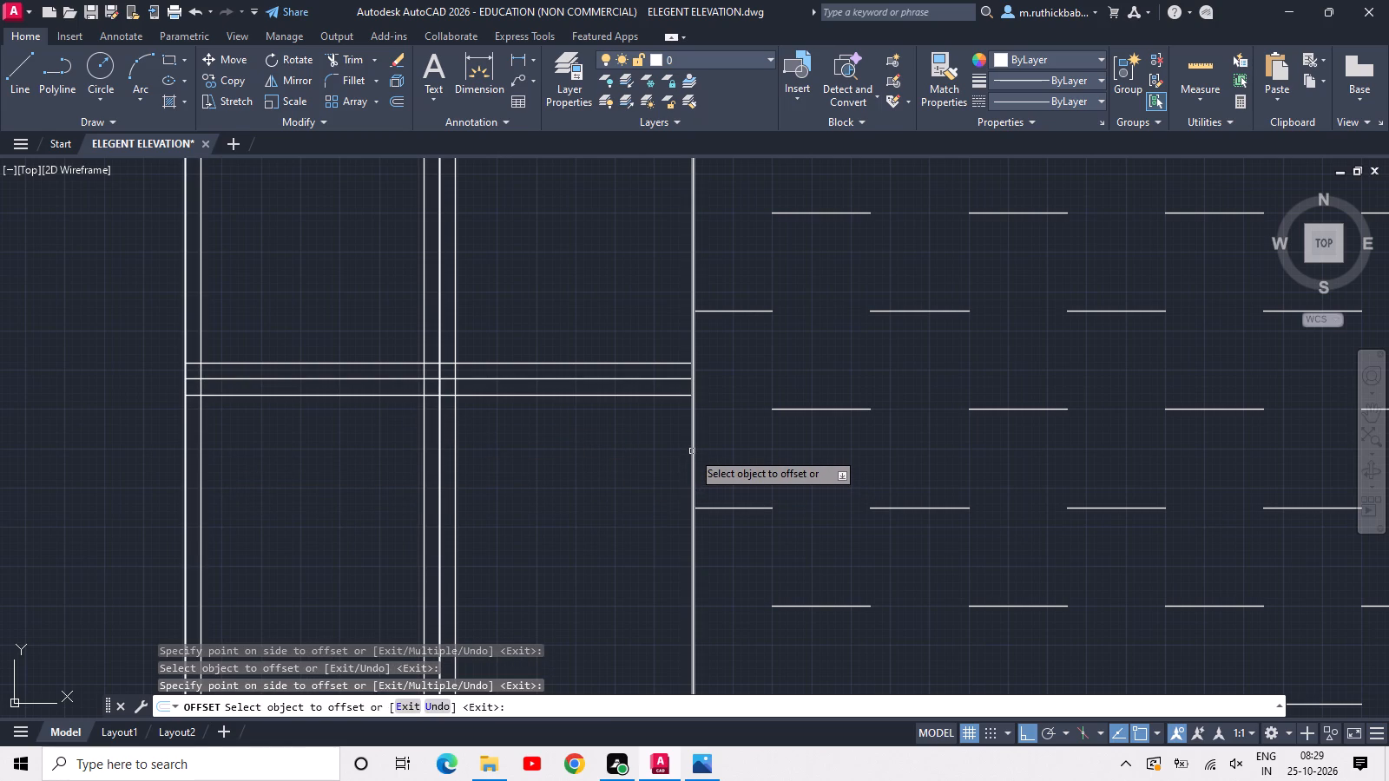
click(693, 447)
click(670, 450)
key(Escape)
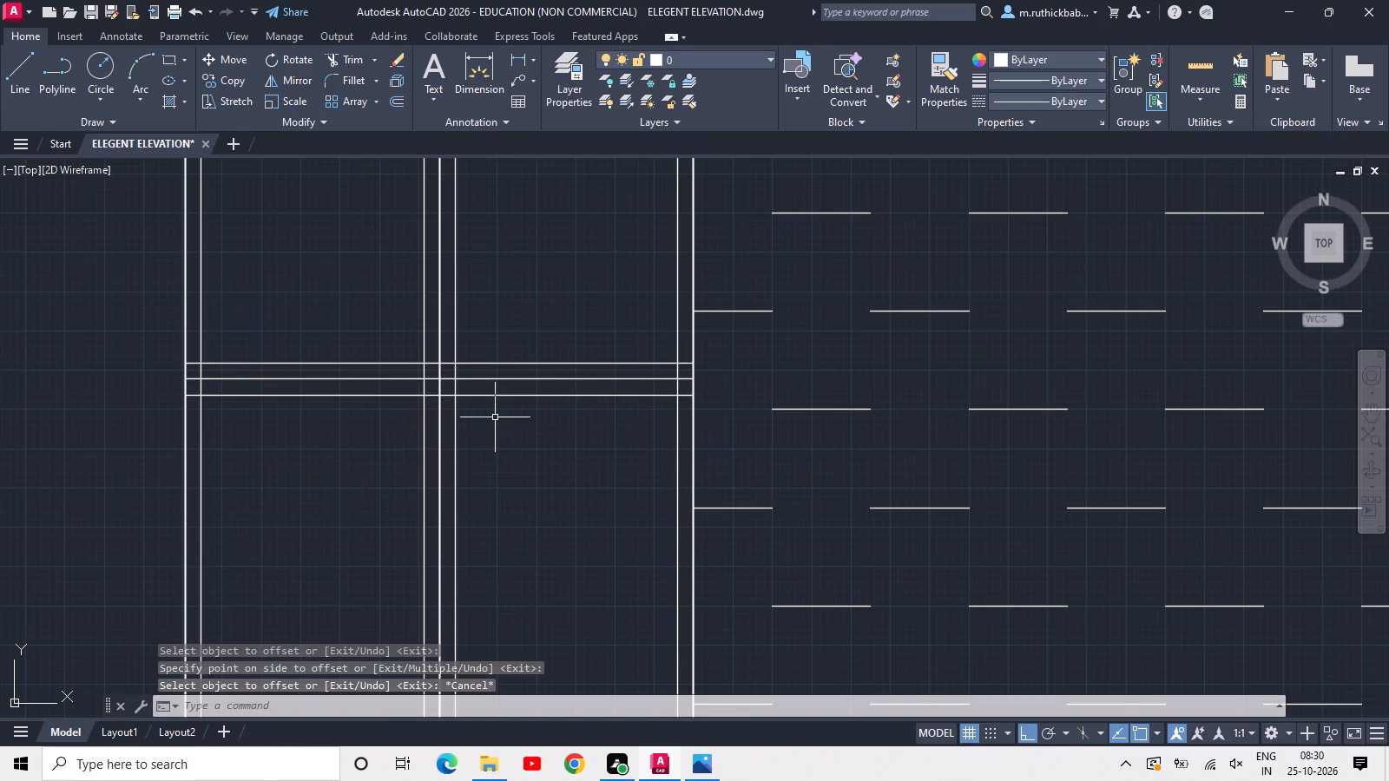
Trim the transom's centre line between the side frames and the three mullion lines where they cross the transom.
text(TR)
key(space)
key(space)
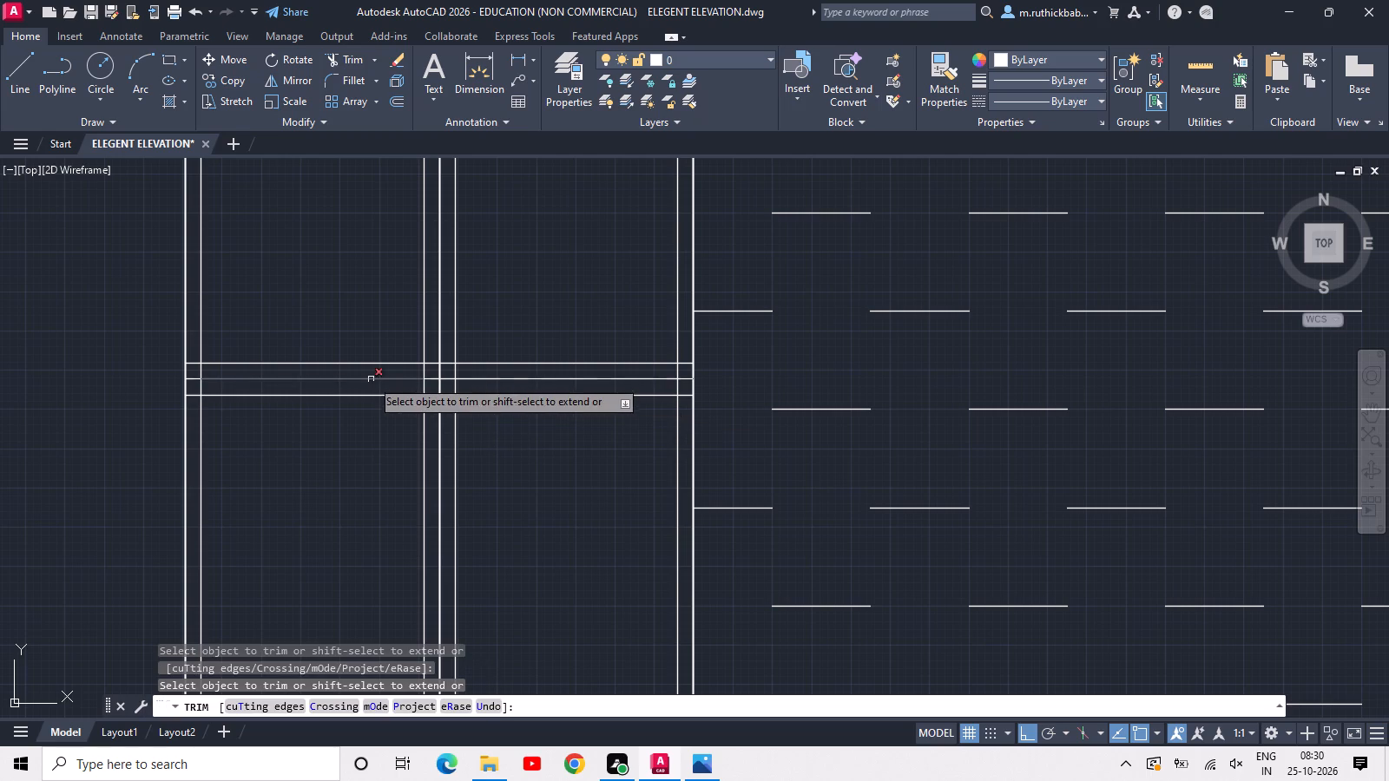
click(372, 378)
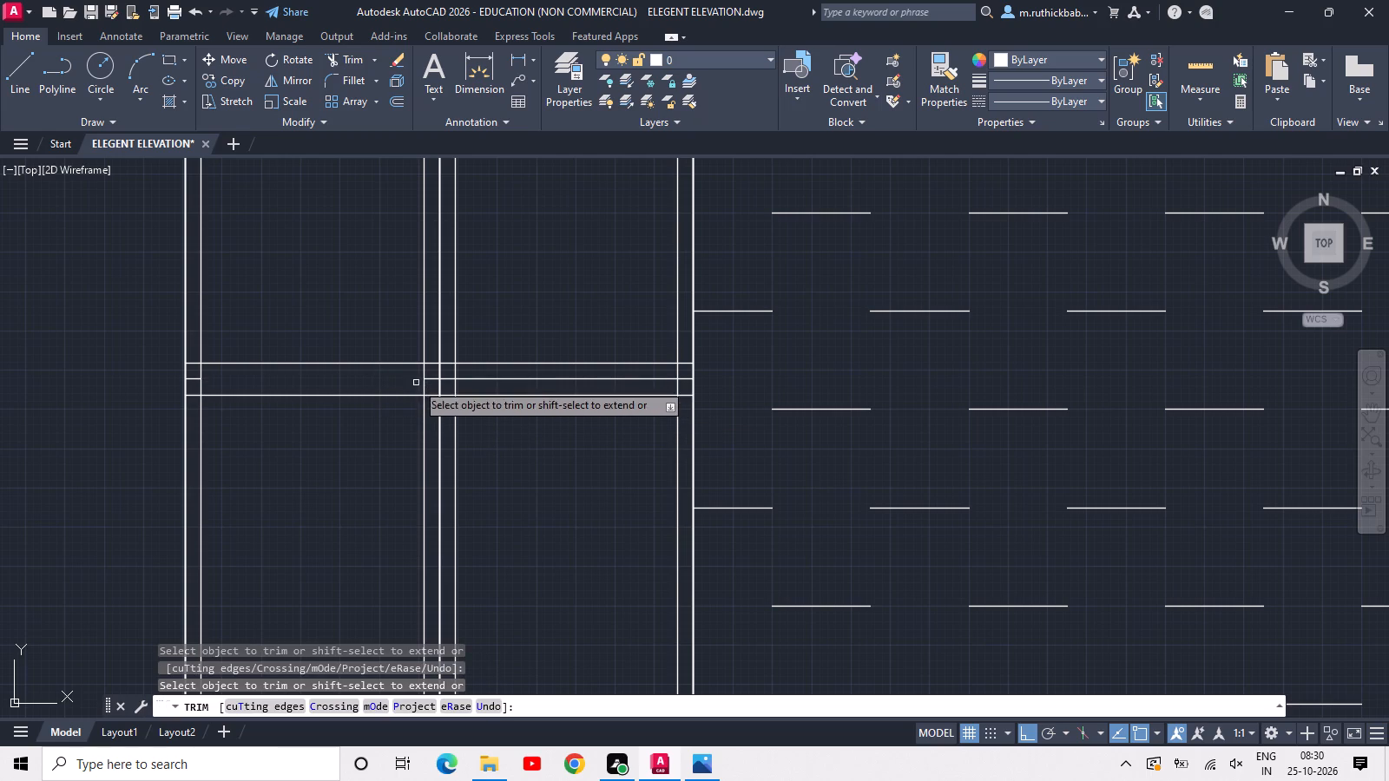
click(416, 383)
click(556, 377)
click(479, 374)
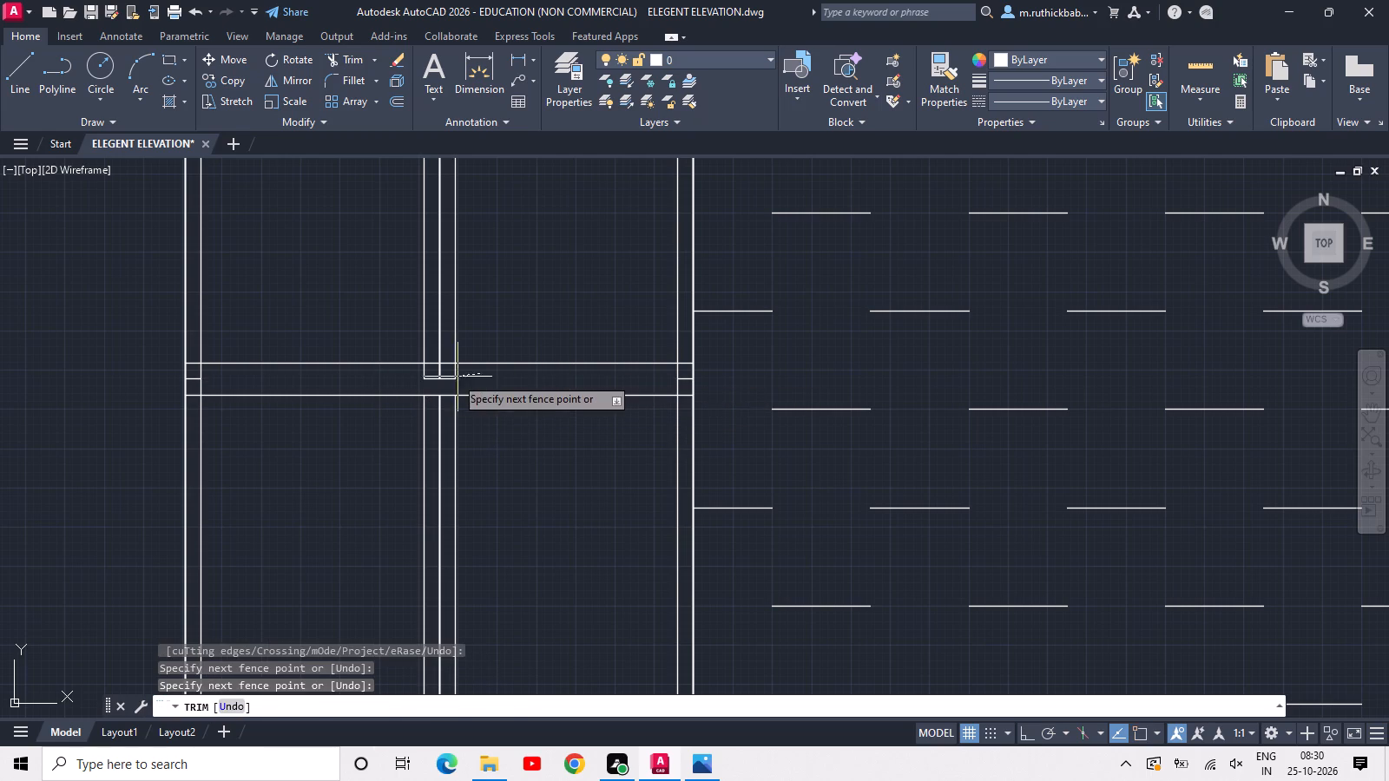
click(421, 373)
click(449, 377)
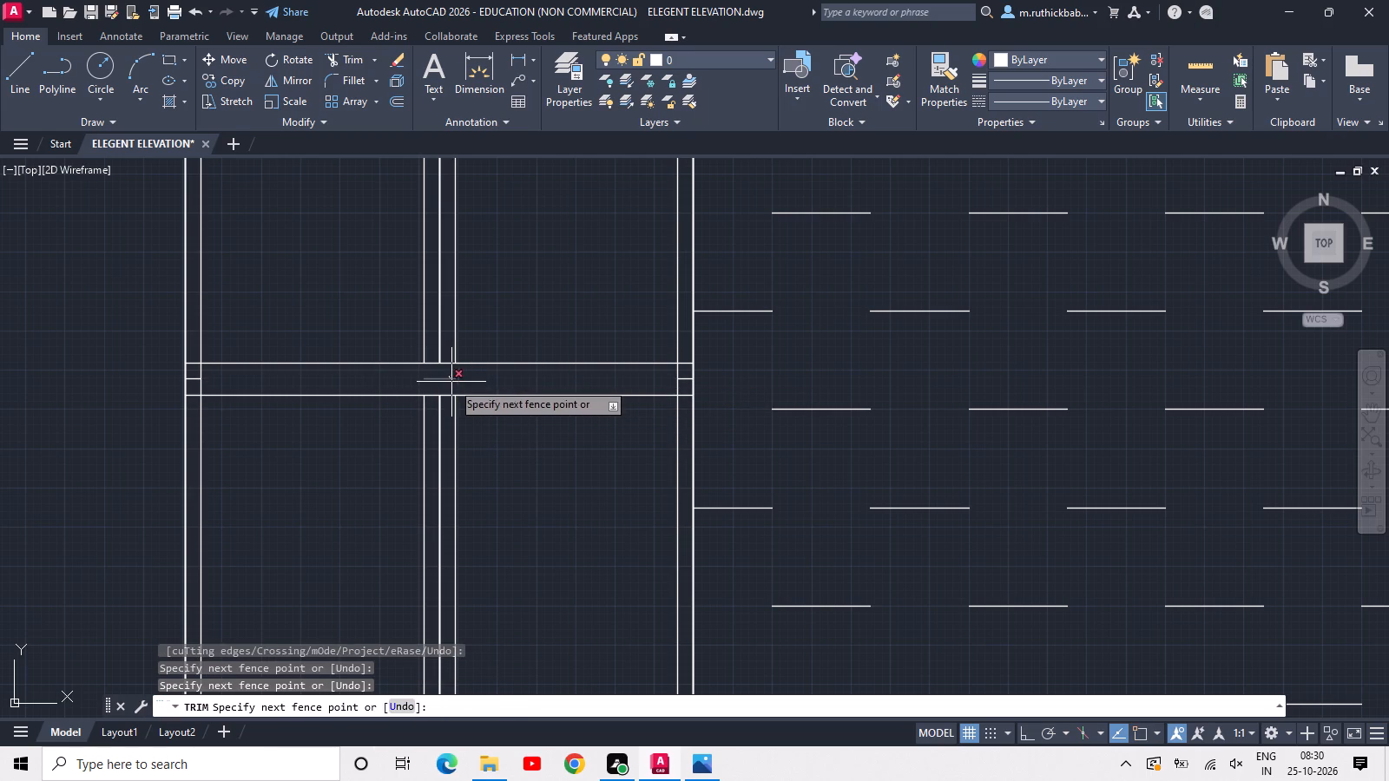
click(451, 382)
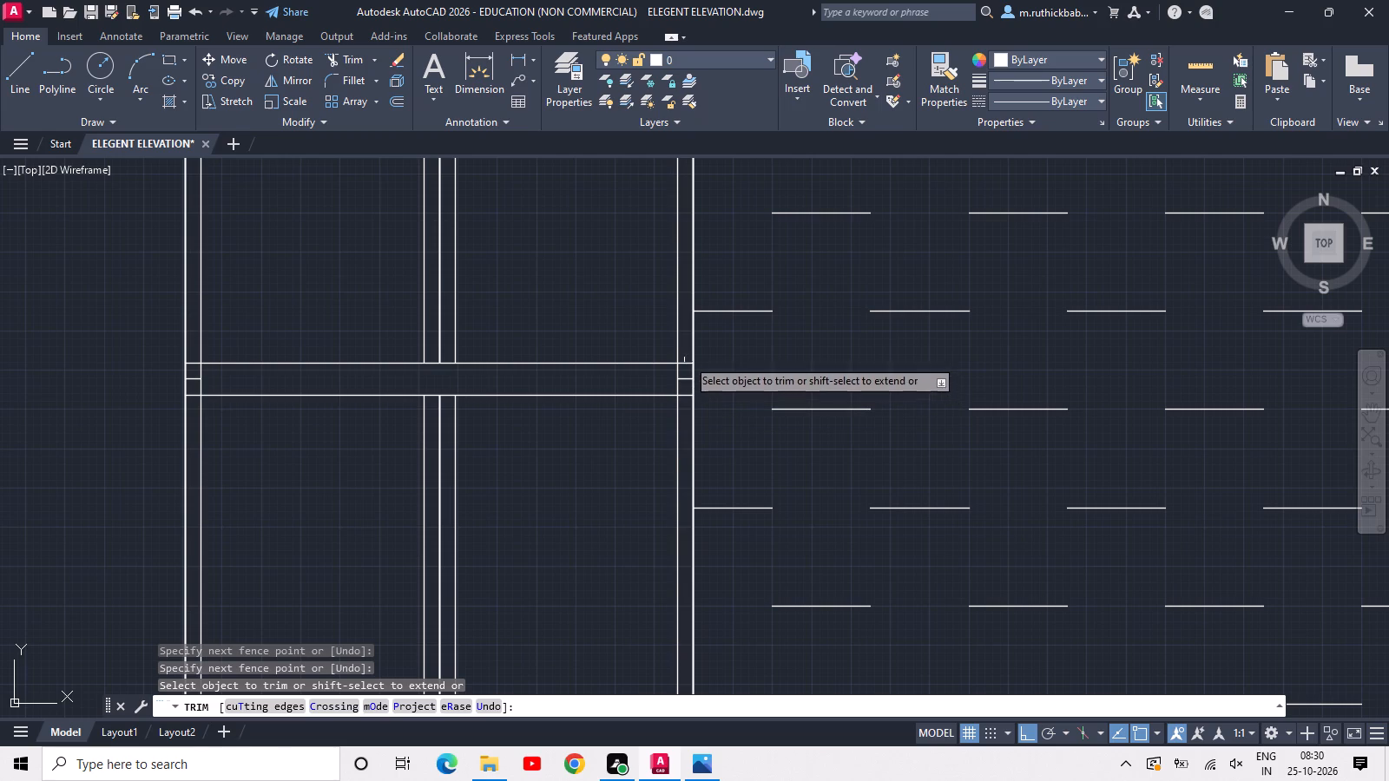
Trim the transom line ends inside both side frames and the inner frame lines where they cross the transom.
click(686, 357)
click(691, 416)
click(681, 384)
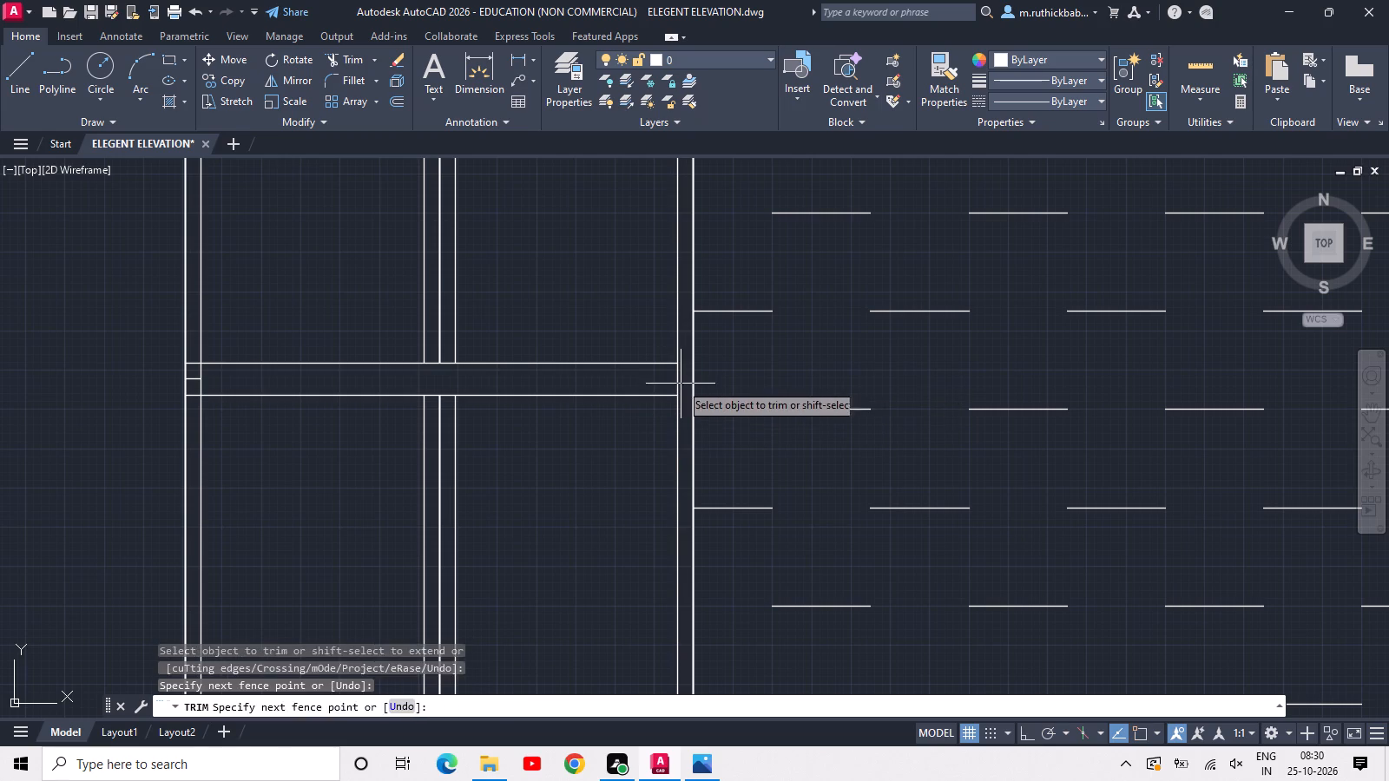
click(193, 379)
click(193, 353)
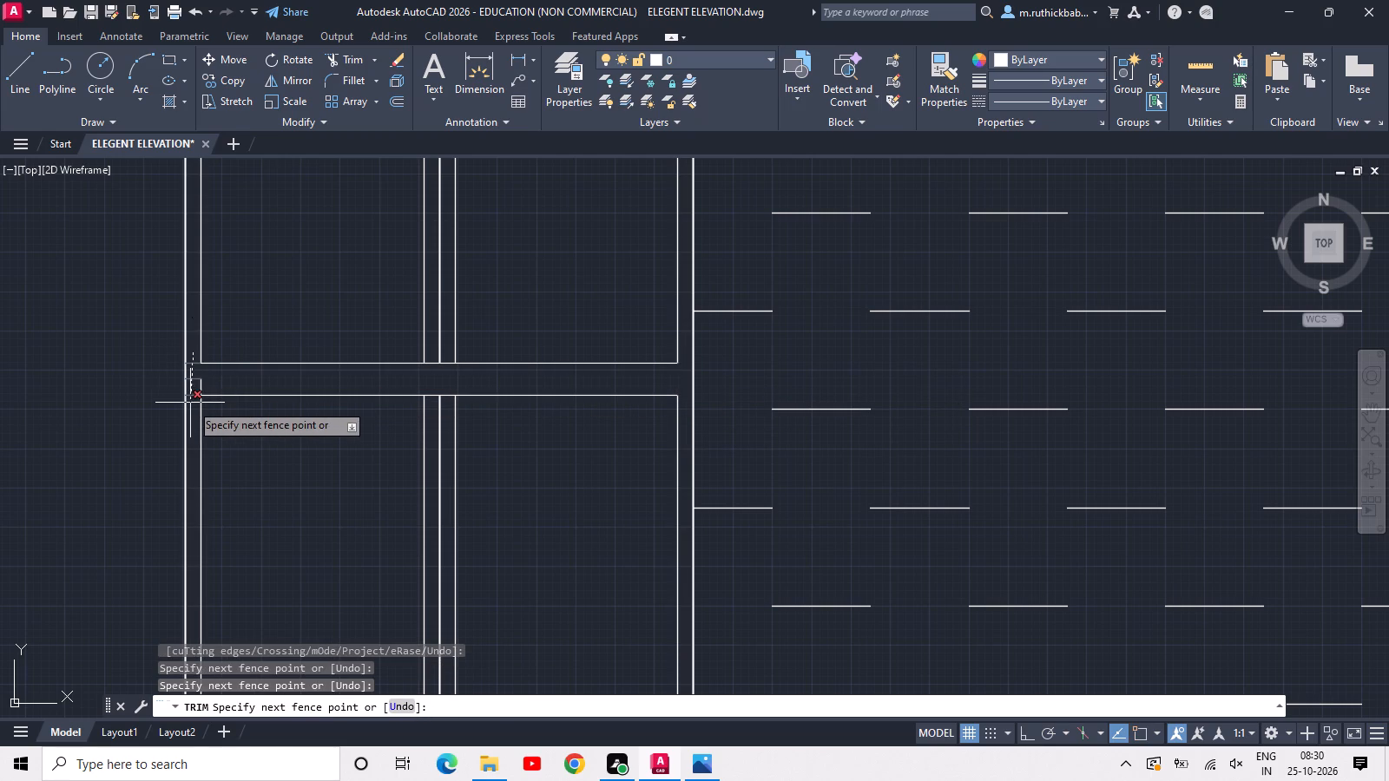
click(193, 404)
click(201, 385)
scroll(211, 384, down, 1)
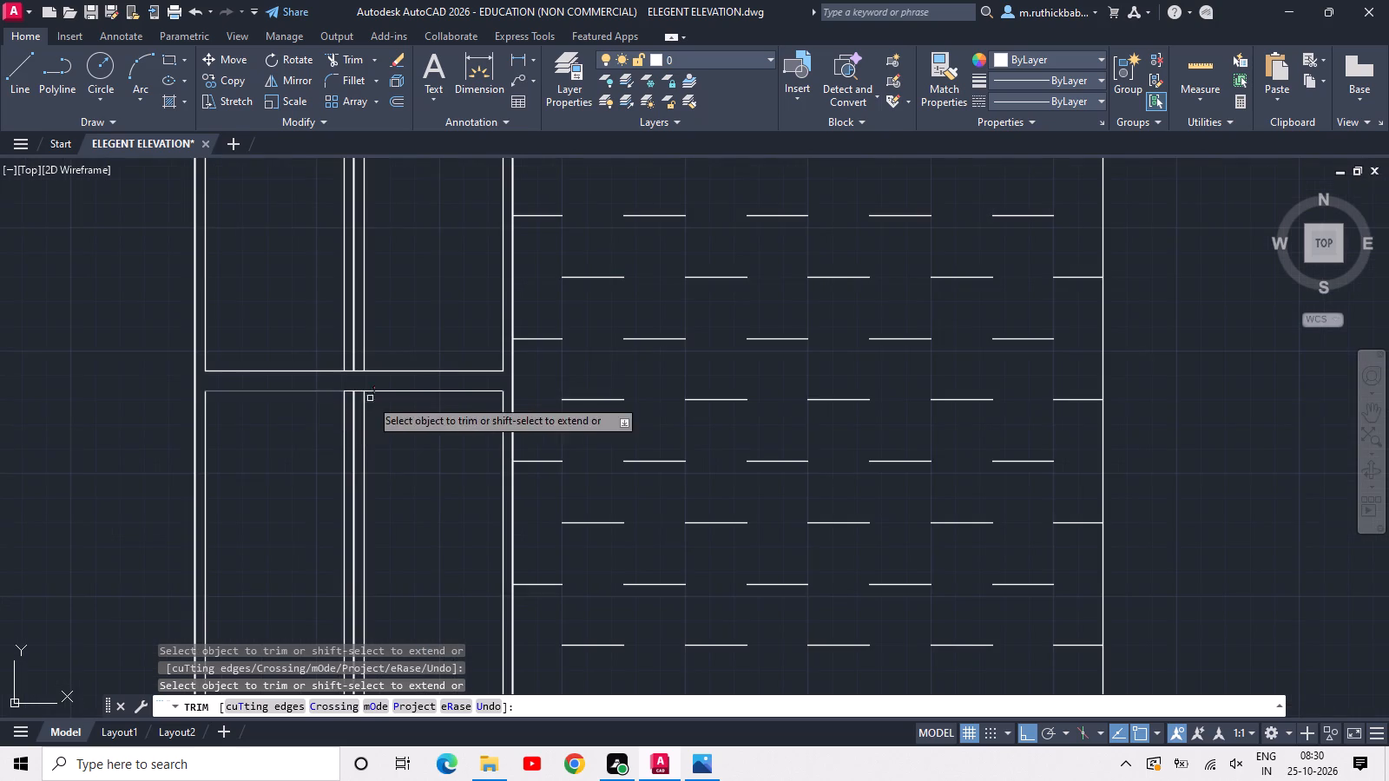
Trim the mullion's centre line below and above the transom, along with the transom edges crossing the mullion.
scroll(343, 389, up, 1)
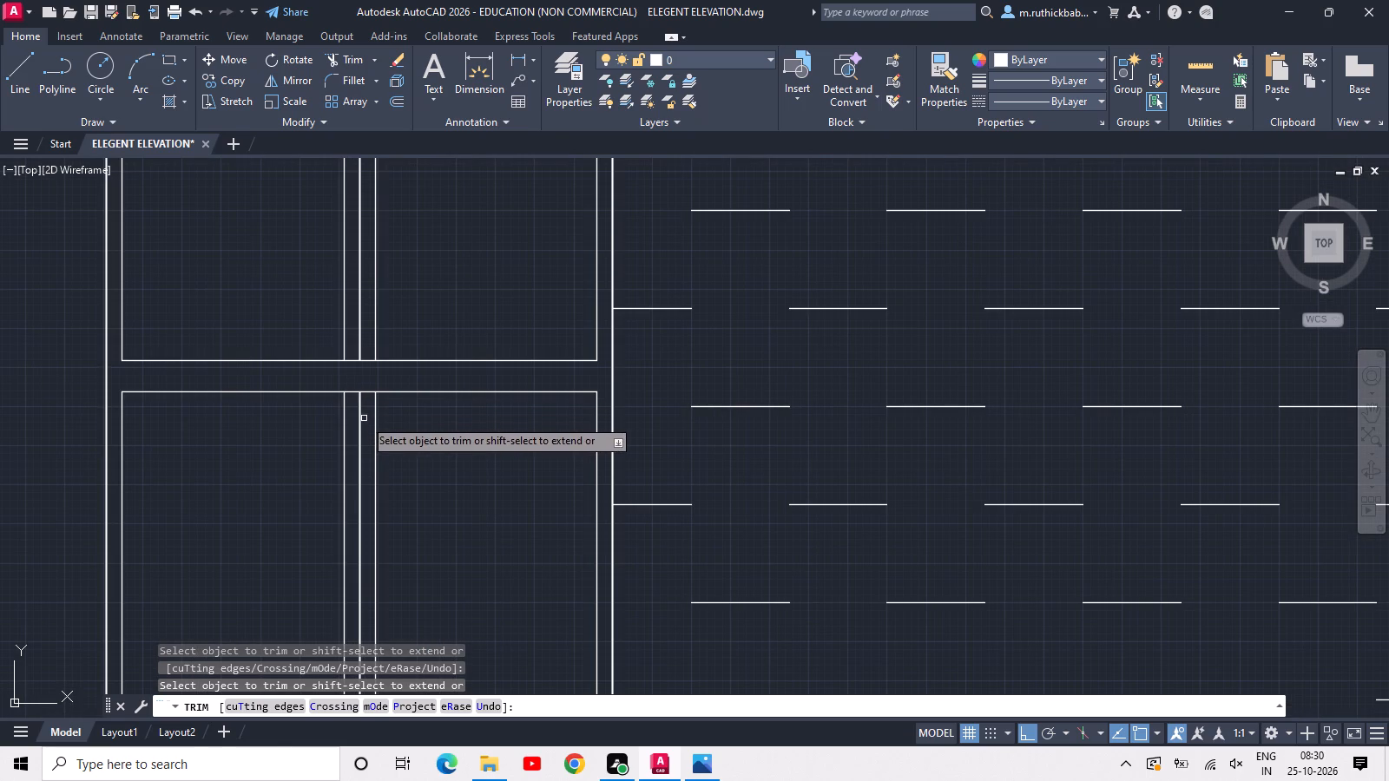
click(364, 418)
click(351, 387)
scroll(365, 399, down, 2)
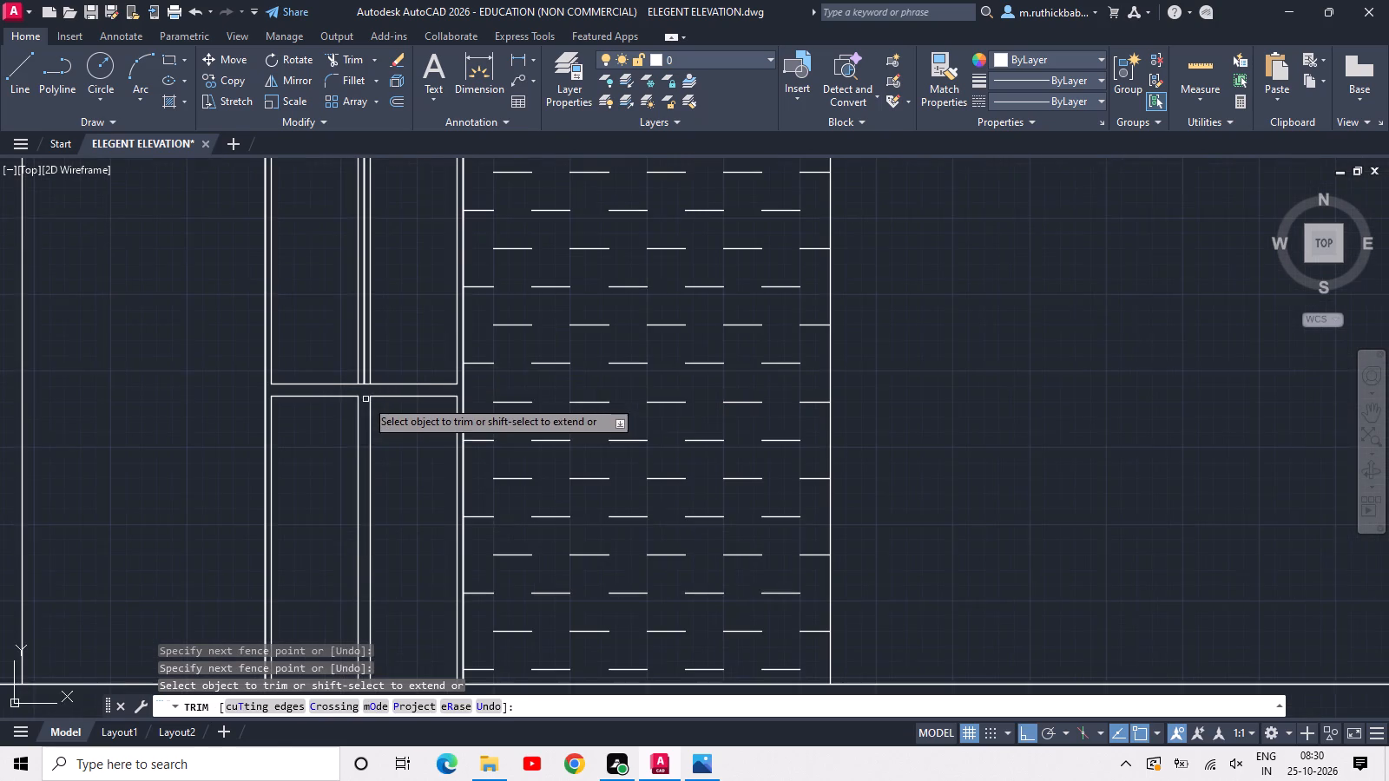
scroll(362, 379, up, 5)
click(385, 363)
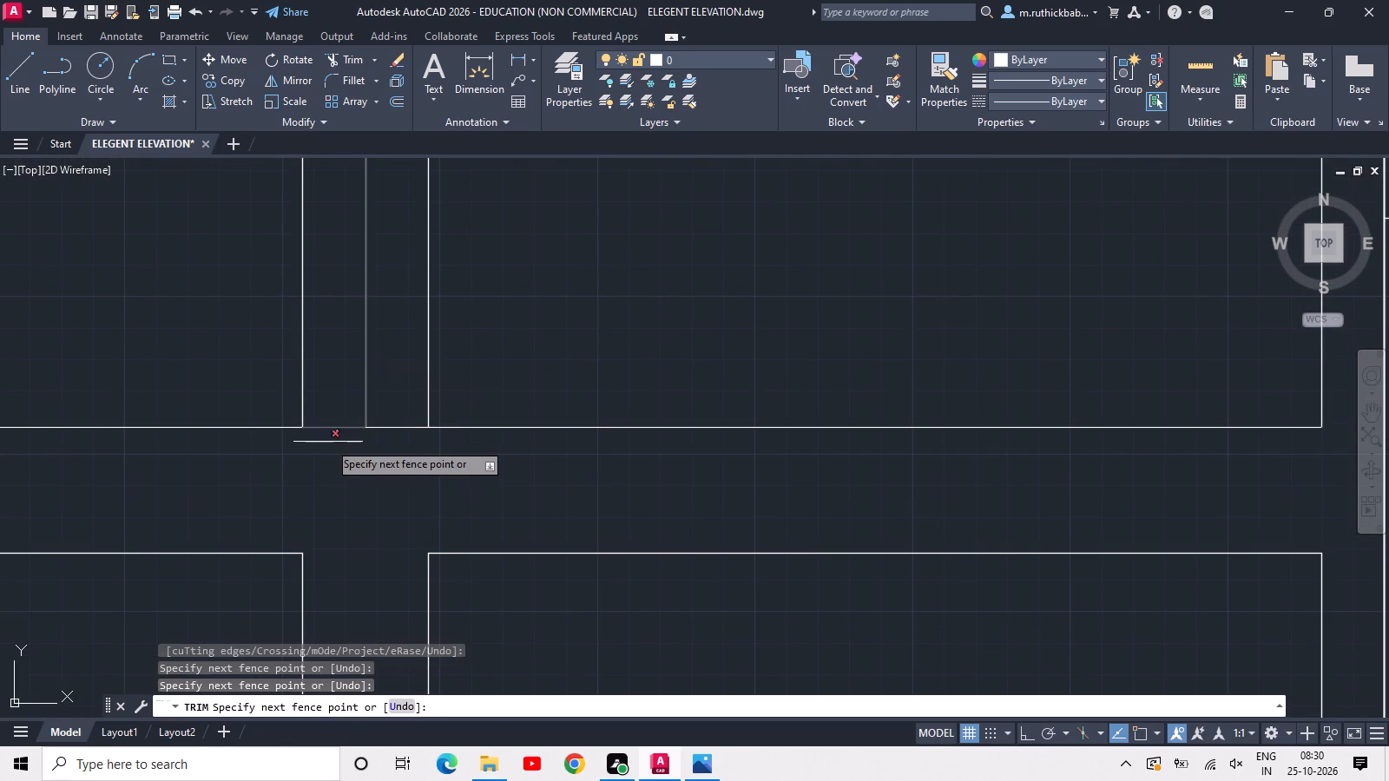
click(349, 446)
scroll(359, 426, down, 6)
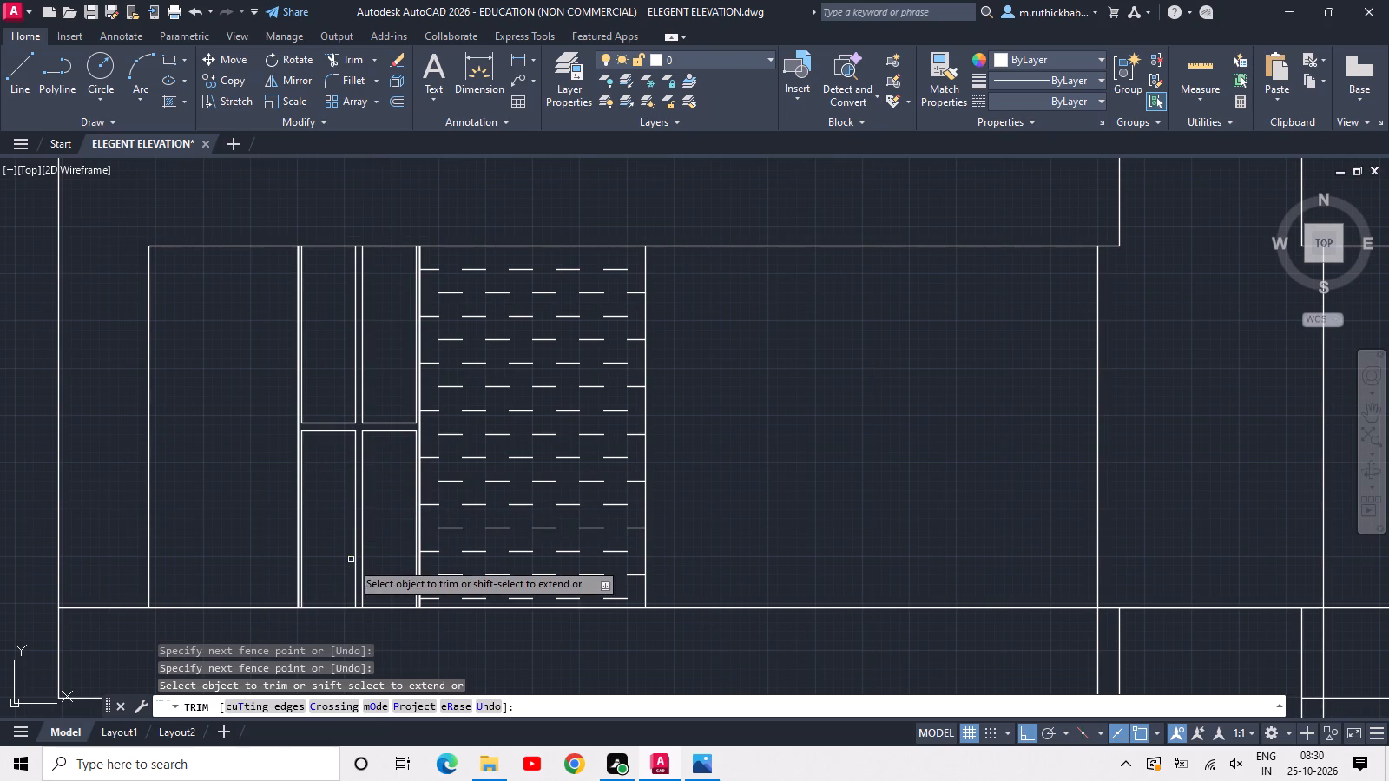
scroll(296, 305, up, 2)
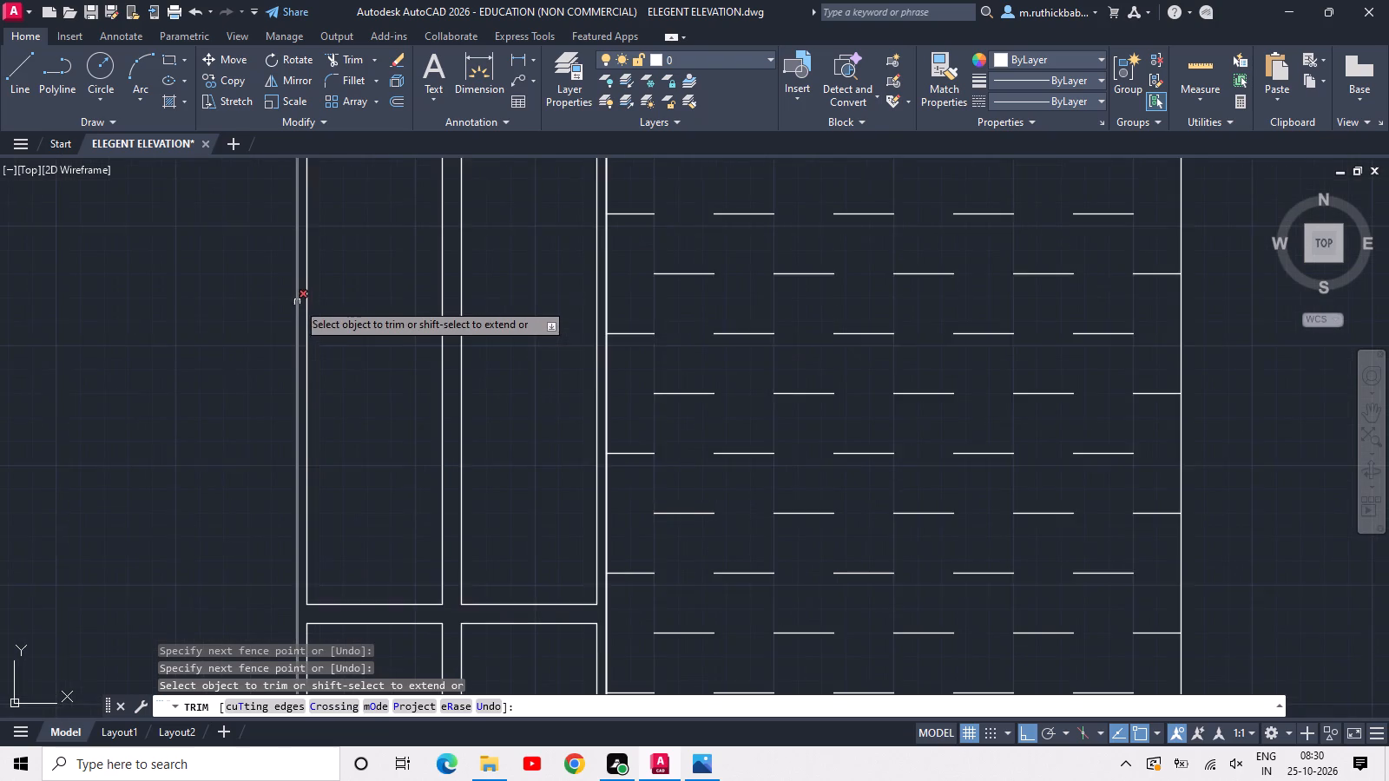
scroll(298, 301, up, 2)
middle_drag(298, 301, 371, 513)
scroll(375, 532, down, 3)
scroll(425, 468, up, 2)
scroll(438, 485, down, 4)
middle_drag(452, 534, 423, 425)
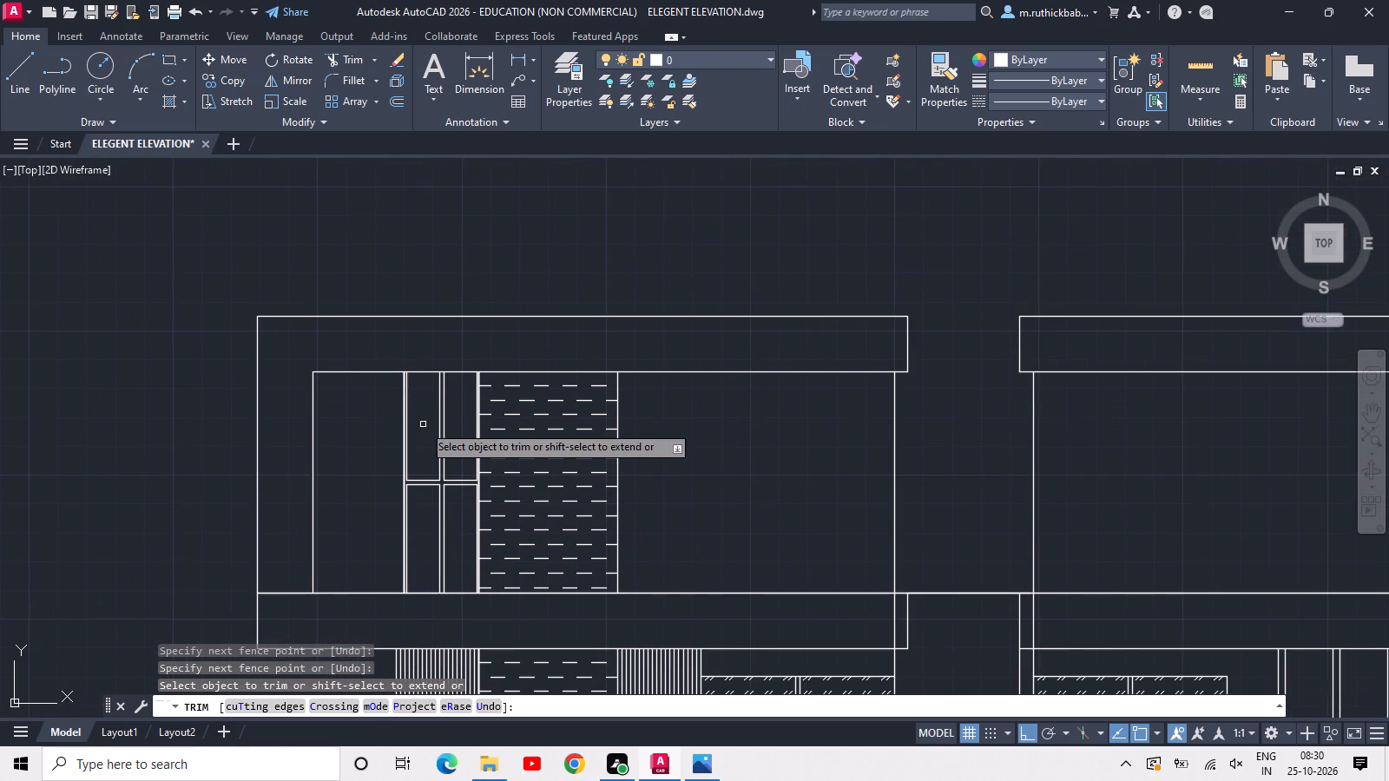
key(Escape)
Save the drawing.
key(ctrl+s)
key(ctrl+s)
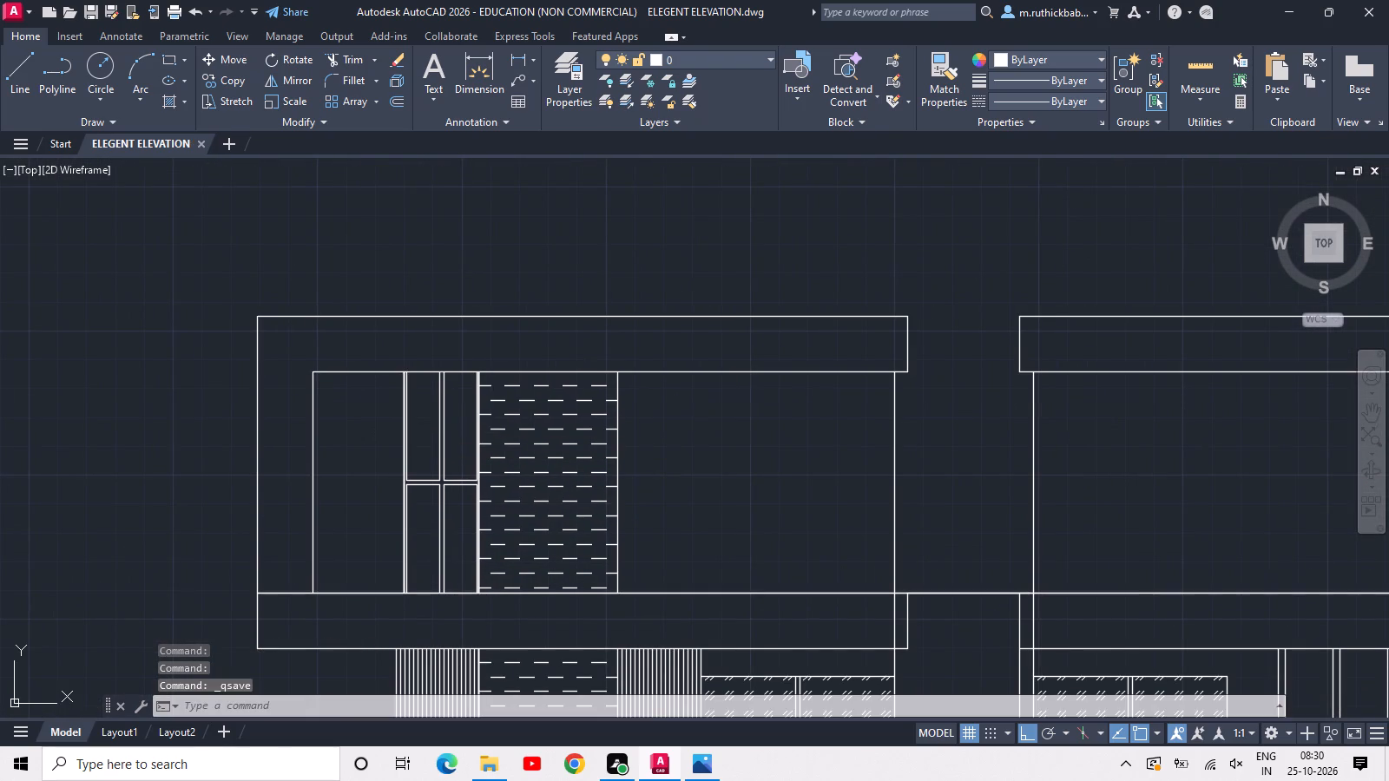
Copy the upper window's outer half, frame and transom lines included, to the opposite edge of the dash-hatched panel.
scroll(453, 468, up, 2)
scroll(453, 468, down, 3)
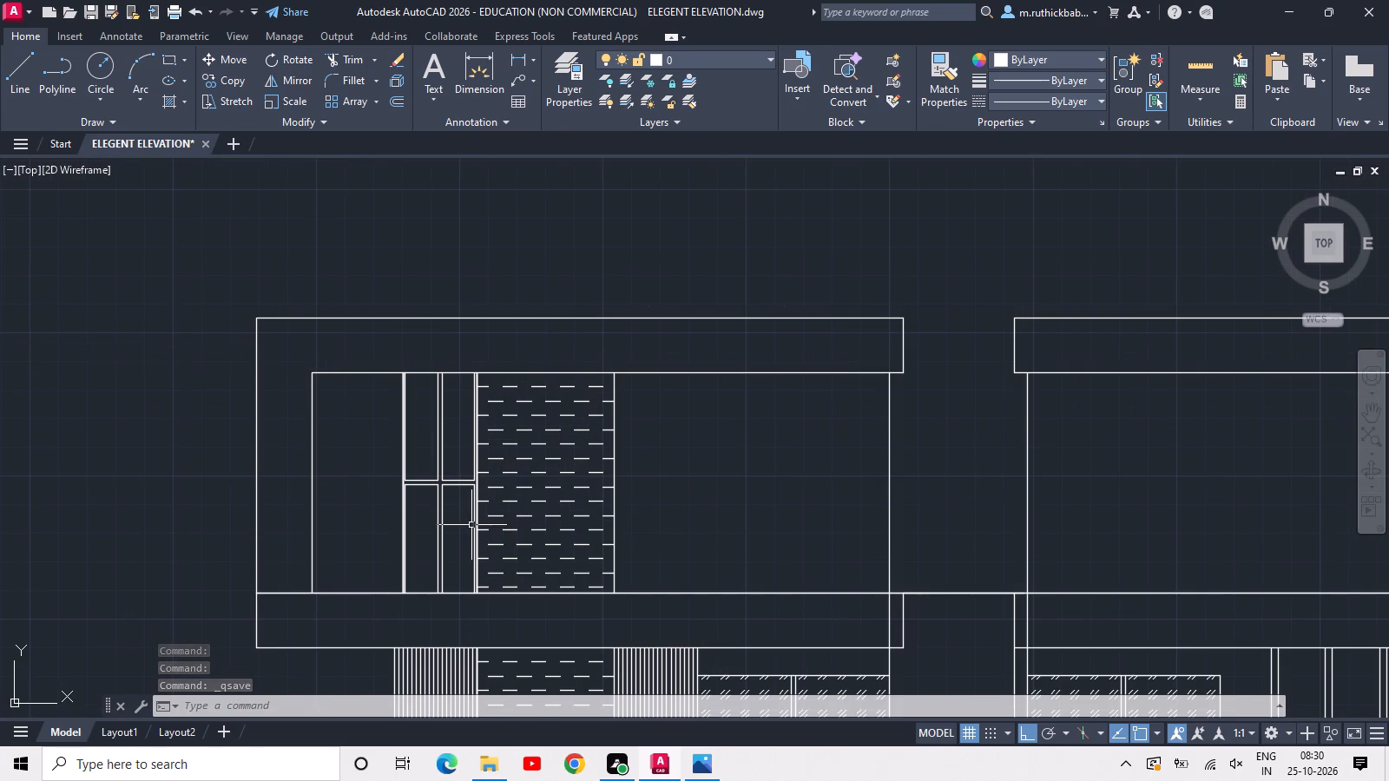
scroll(471, 525, up, 2)
click(385, 391)
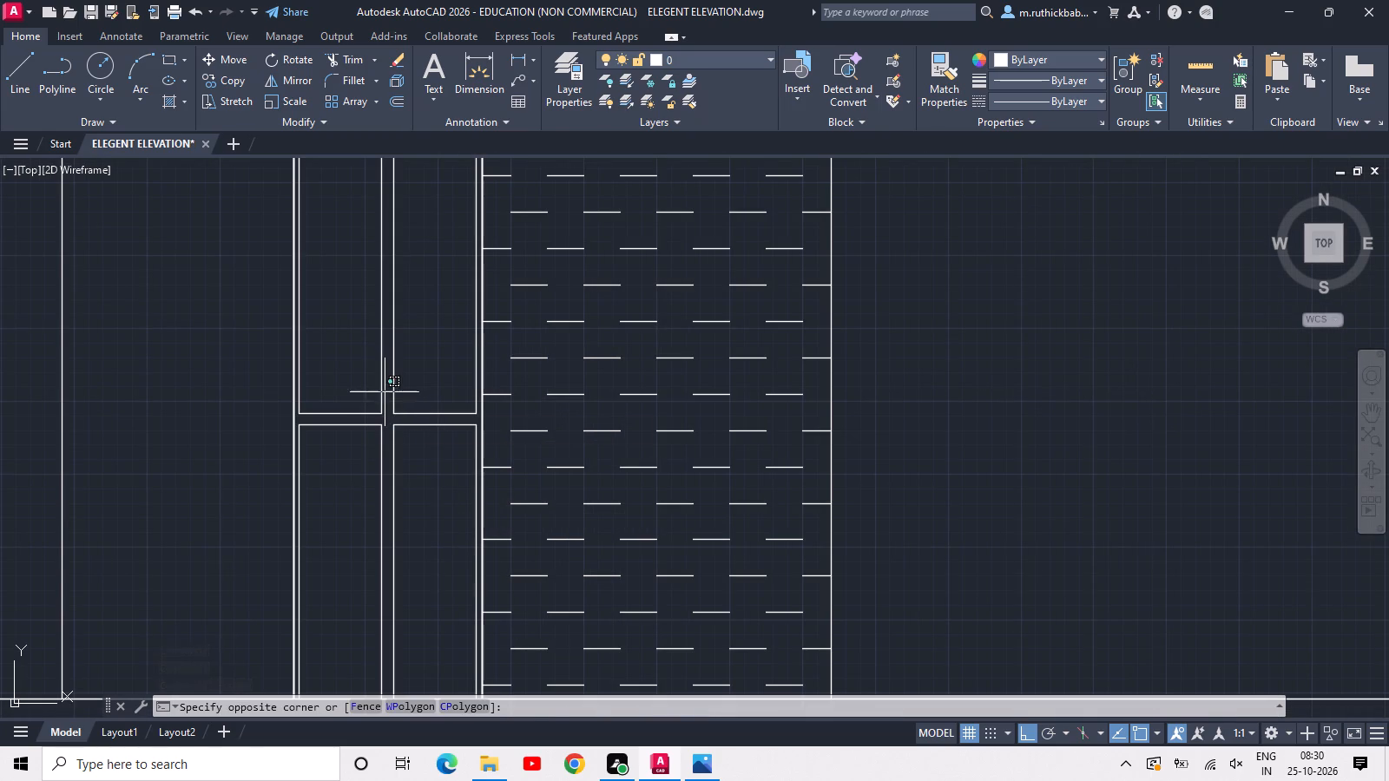
click(282, 494)
scroll(332, 444, down, 2)
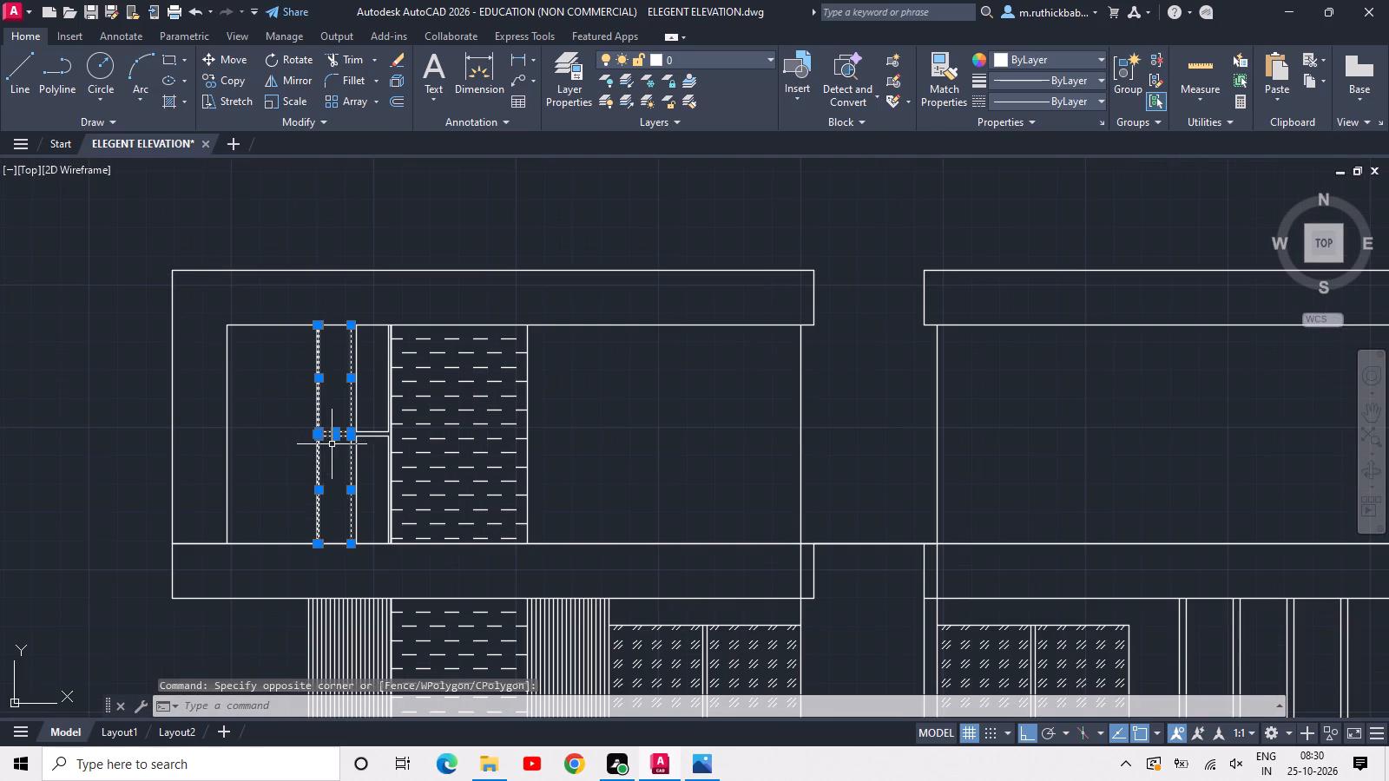
text(CO)
key(space)
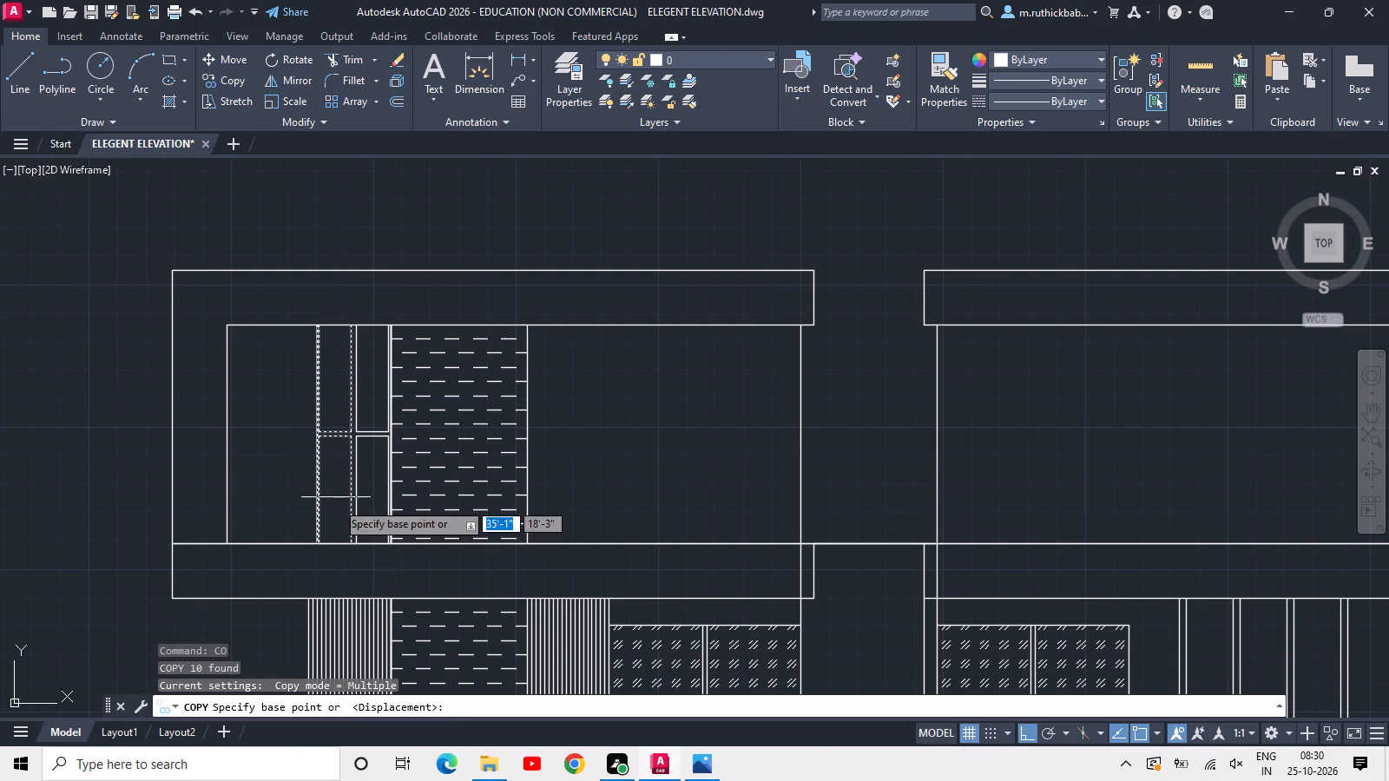
scroll(315, 543, up, 8)
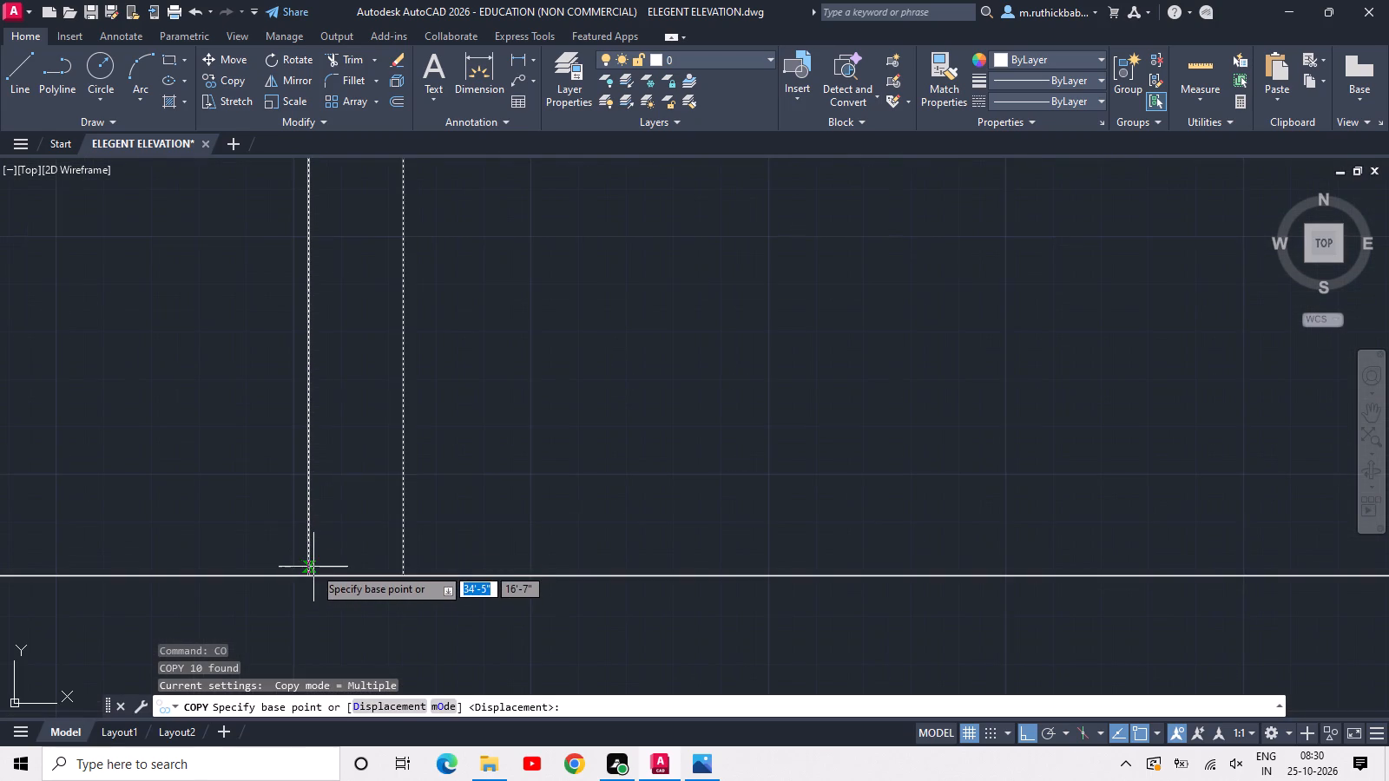
click(309, 581)
scroll(800, 596, down, 5)
middle_drag(911, 573, 188, 597)
scroll(465, 589, down, 2)
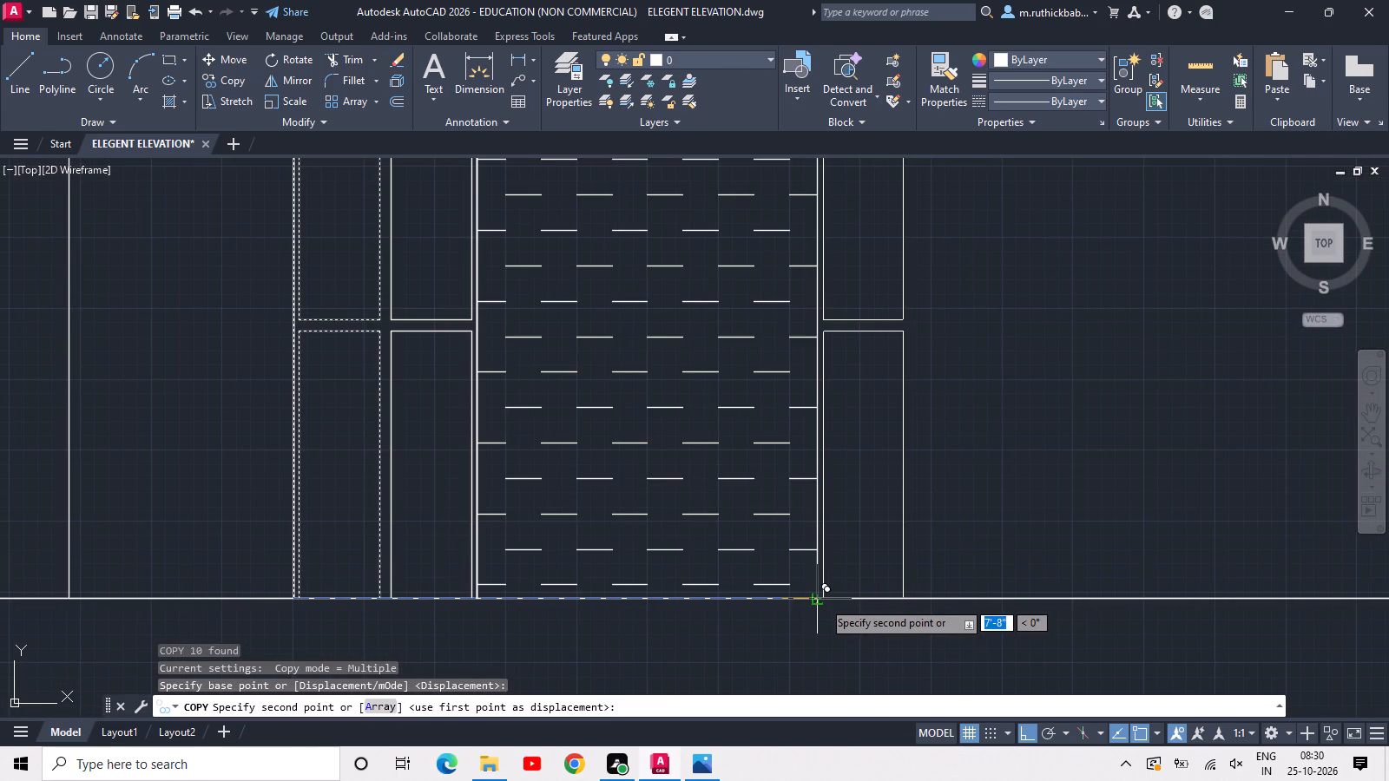
click(822, 601)
key(Escape)
Draw a full-height vertical frame line just outside the copied window half, from the slab line up to the soffit.
middle_drag(901, 528, 700, 614)
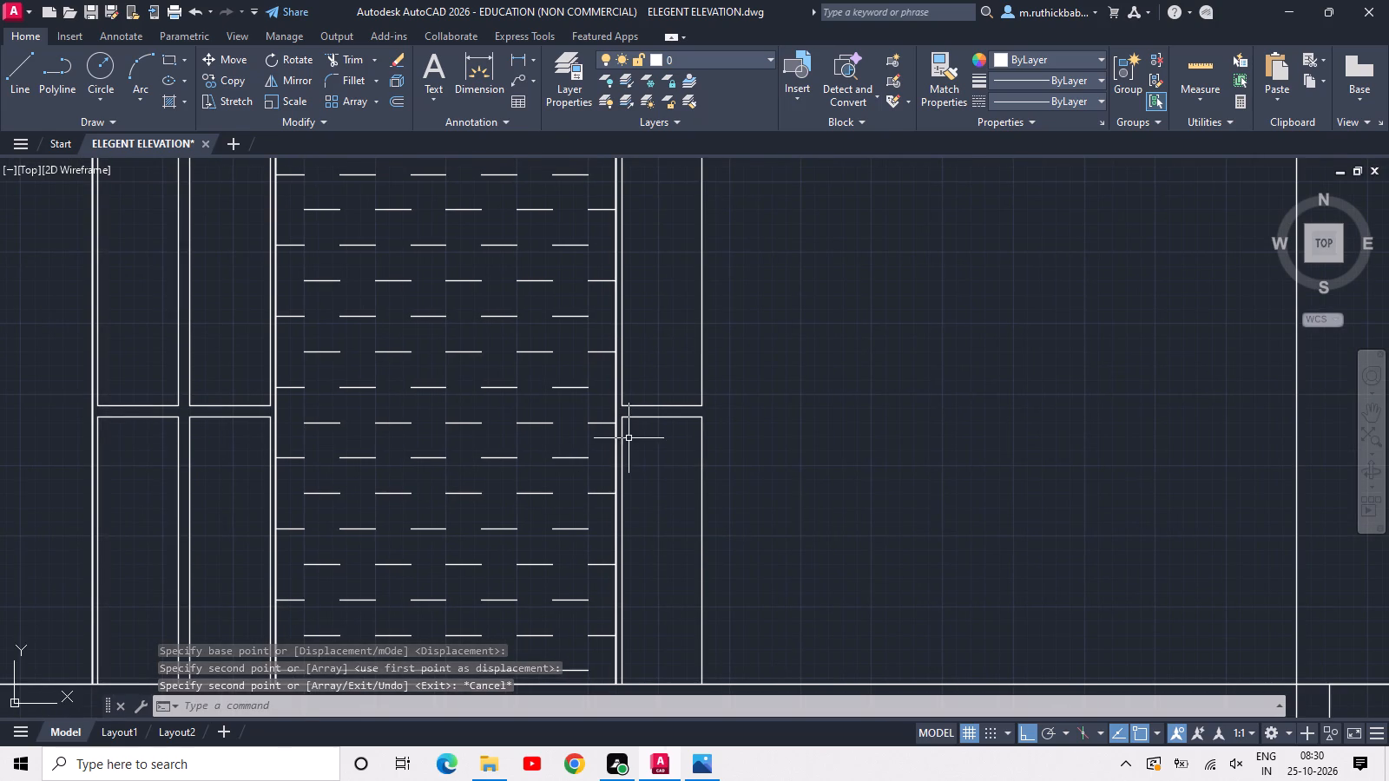
scroll(659, 452, down, 2)
scroll(678, 552, up, 2)
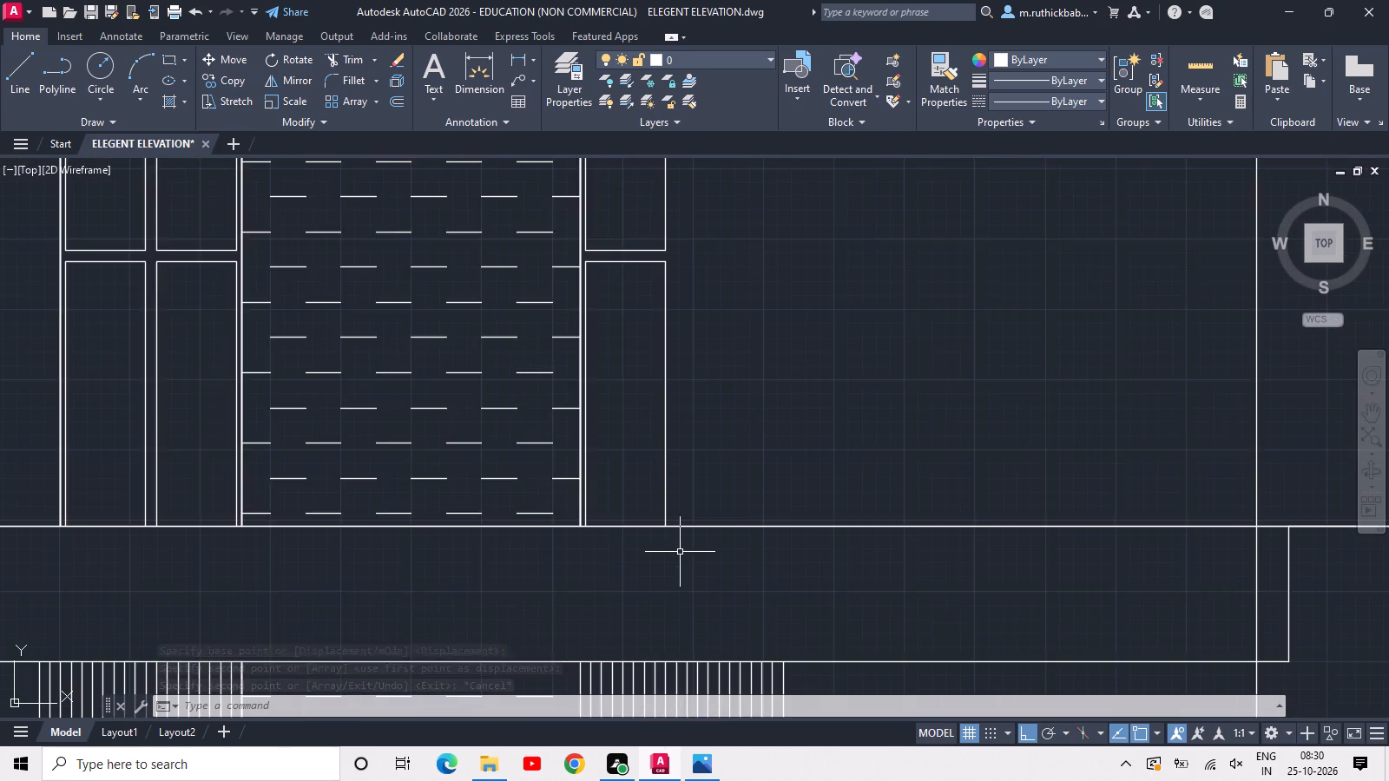
scroll(682, 546, up, 4)
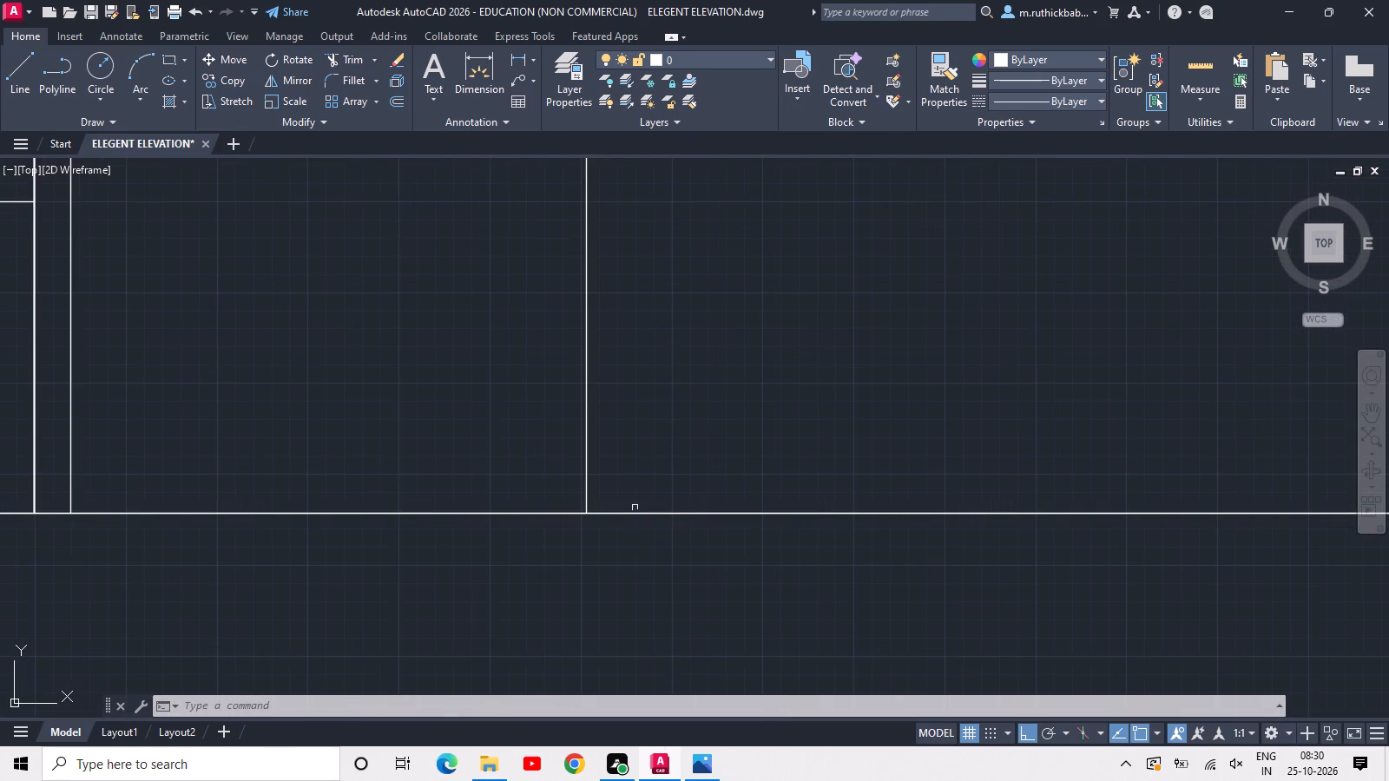
text(L)
key(space)
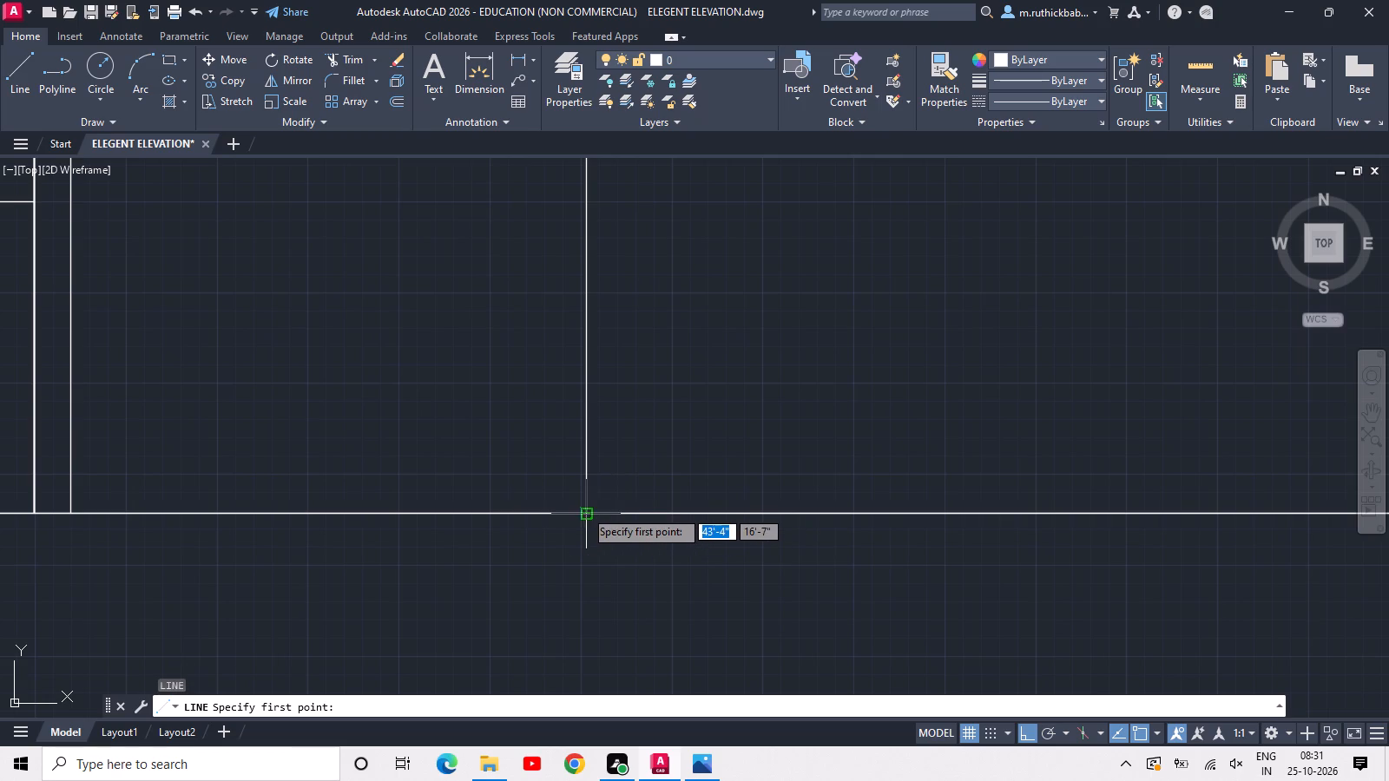
click(616, 512)
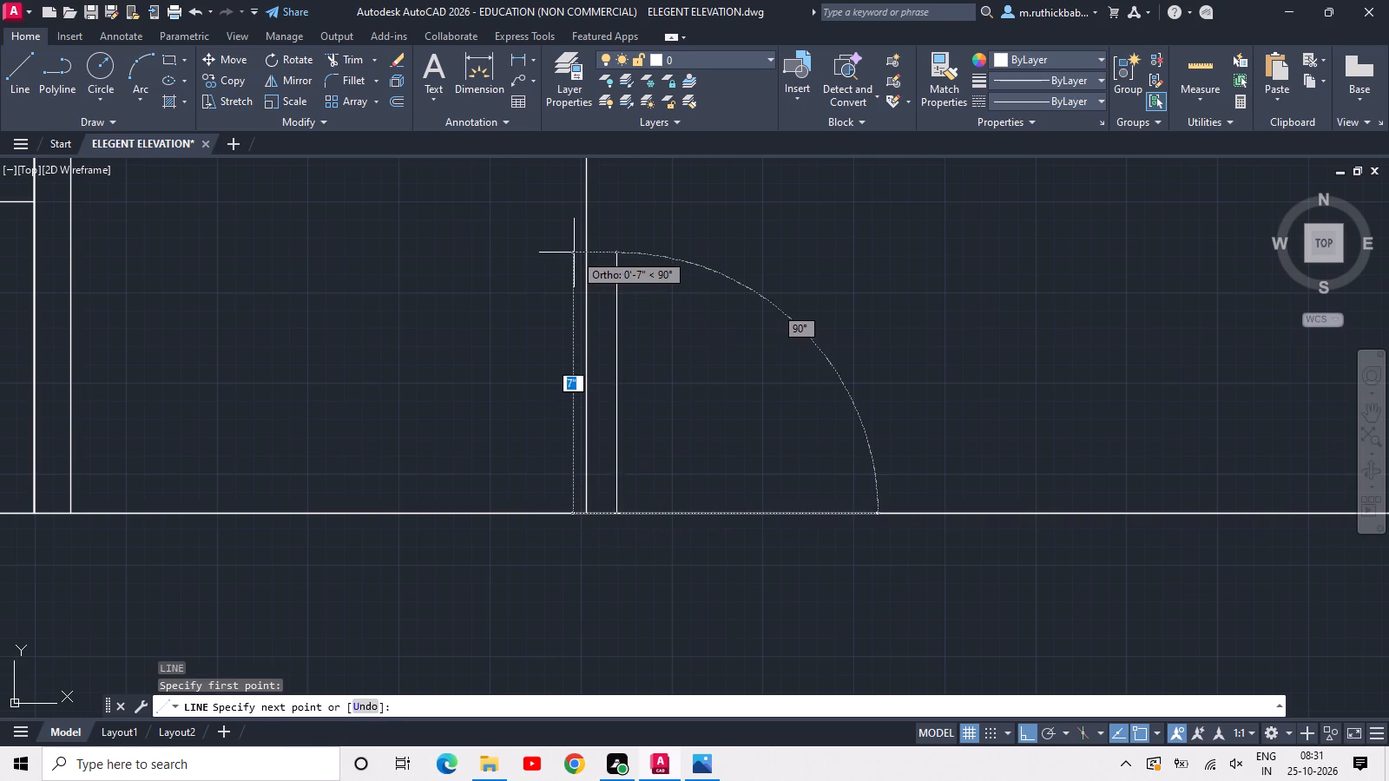
middle_drag(574, 253, 585, 780)
scroll(585, 780, down, 4)
middle_drag(596, 313, 446, 780)
scroll(446, 776, down, 1)
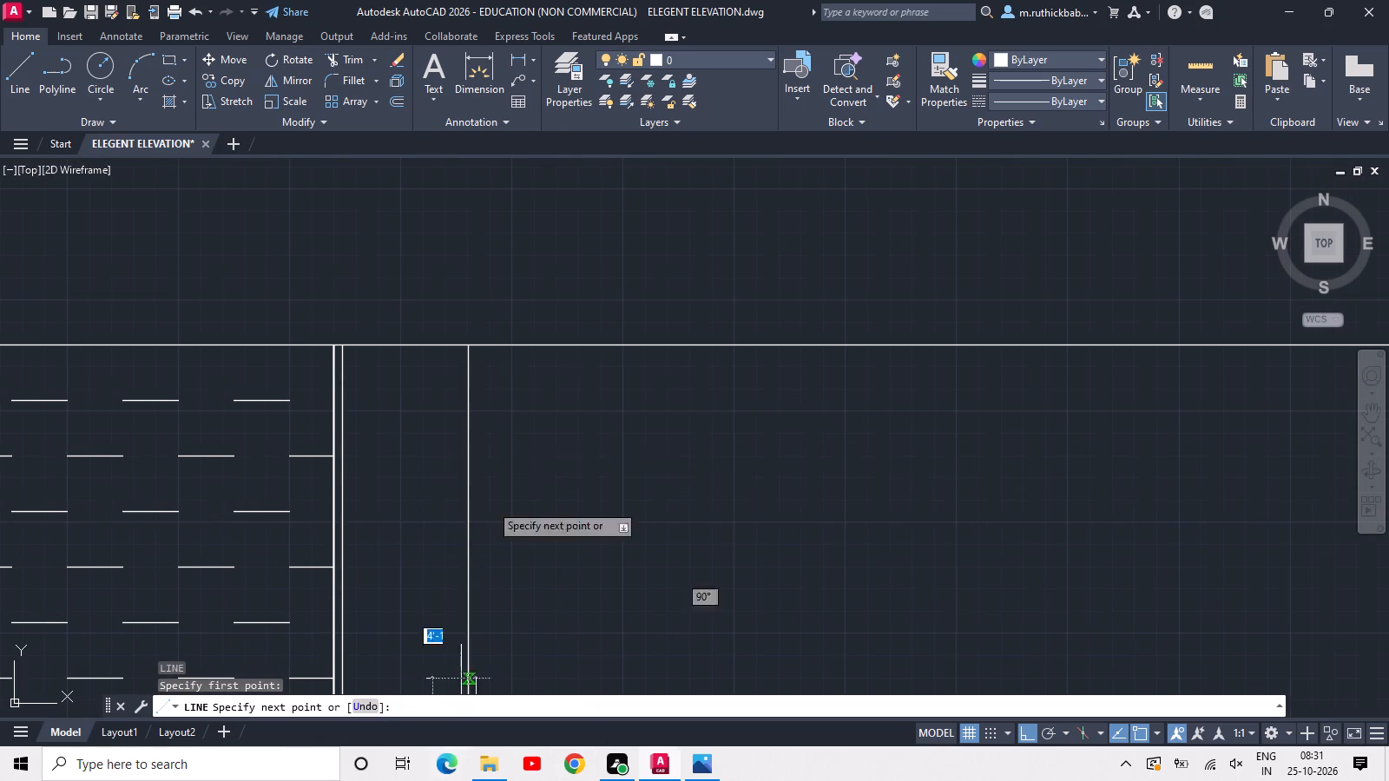
click(480, 349)
key(Escape)
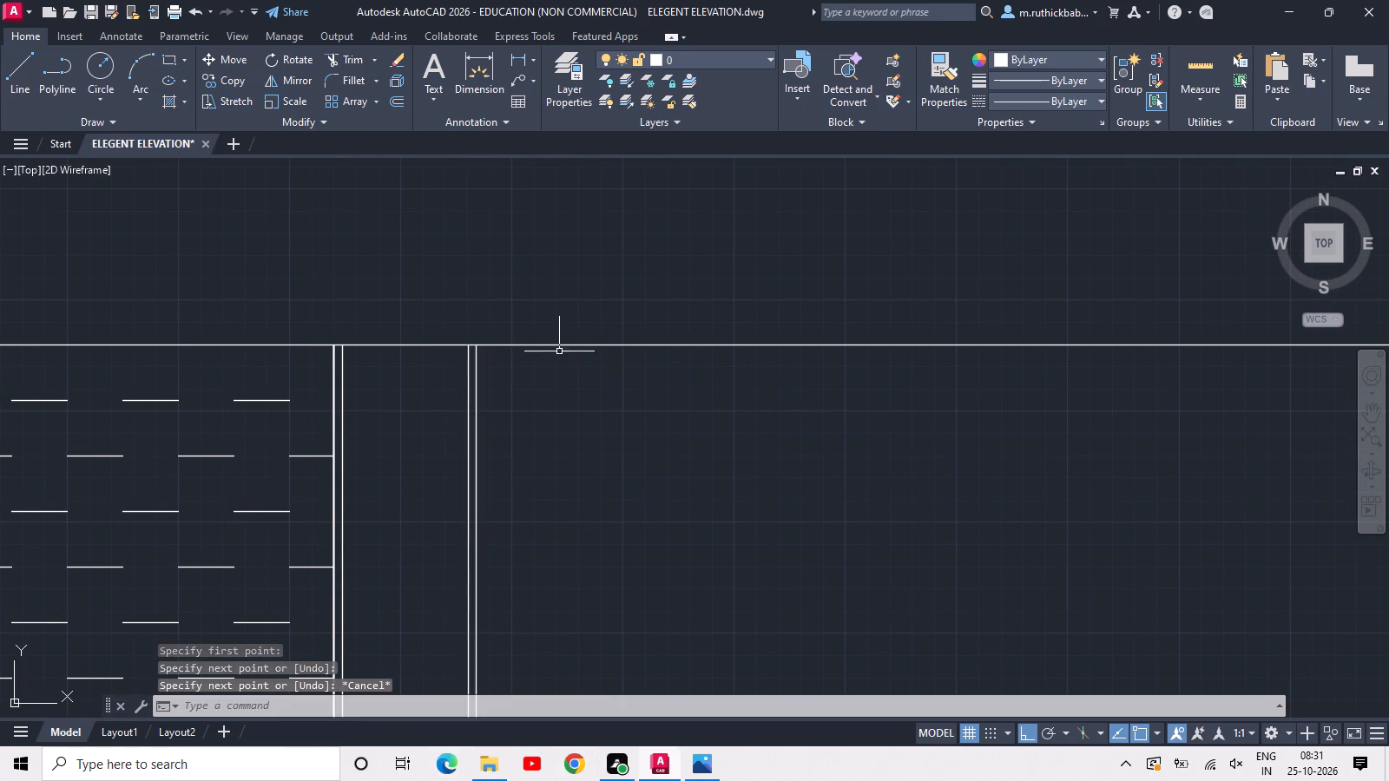
Save the drawing.
scroll(556, 356, down, 2)
middle_drag(591, 444, 586, 417)
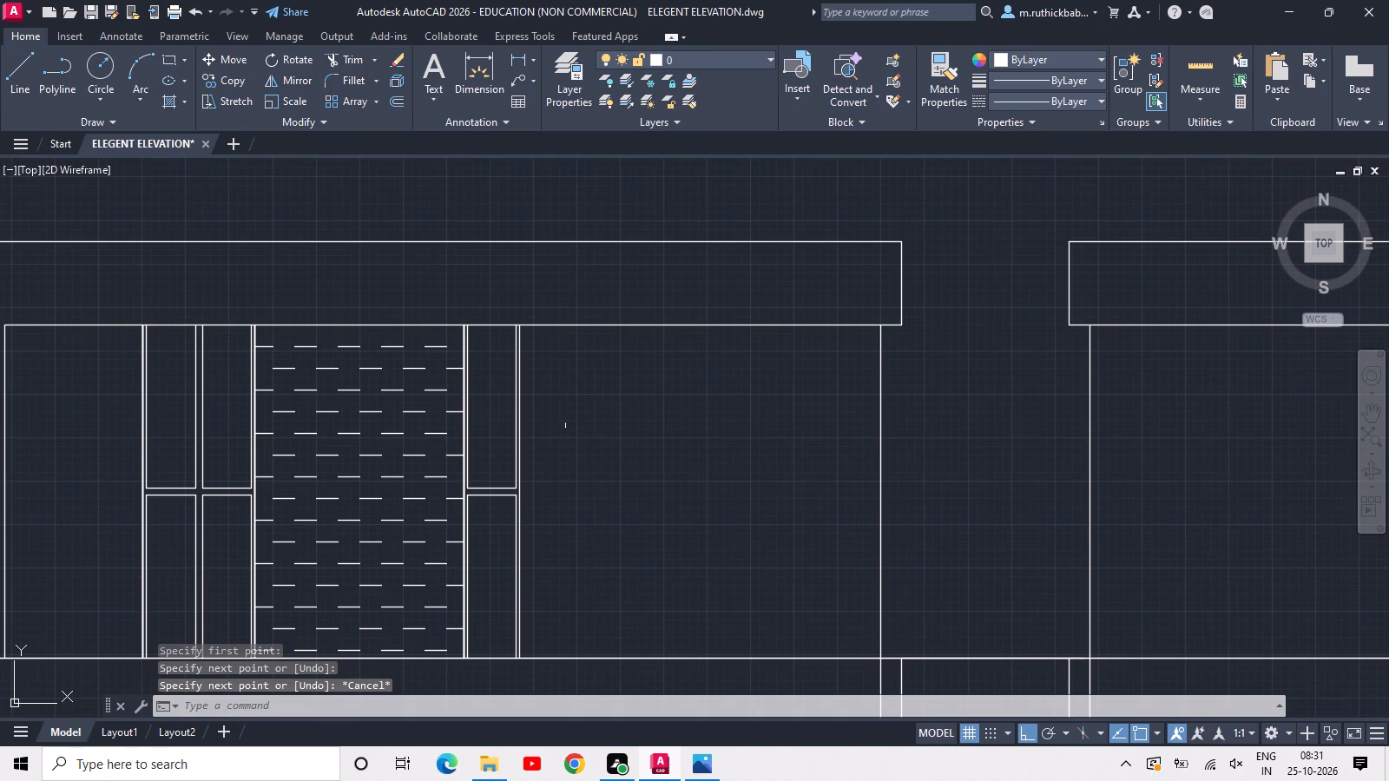
key(ctrl+s)
key(ctrl+s)
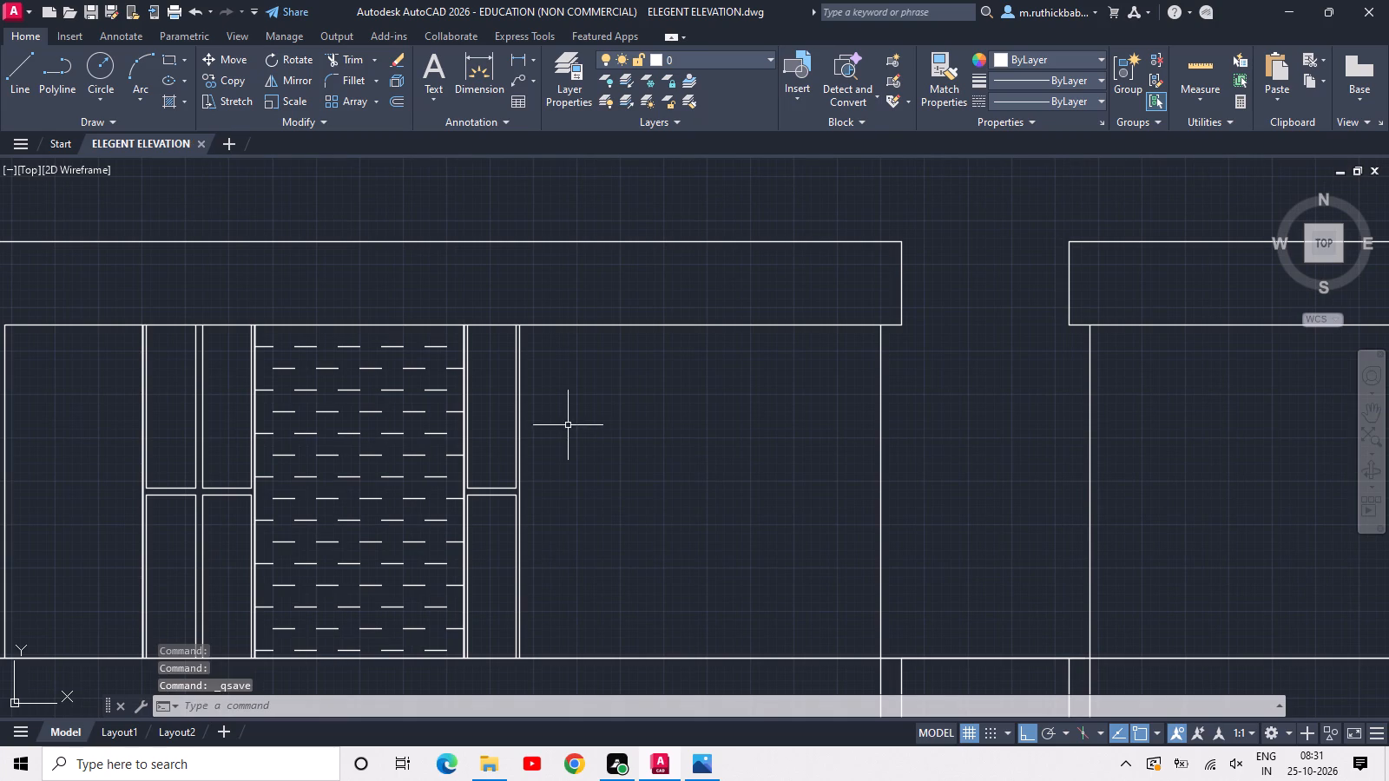
Copy the ground floor's dash-hatched panel and its left vertical-line band onto the right block's upper storey, resting on the slab line.
scroll(568, 425, down, 2)
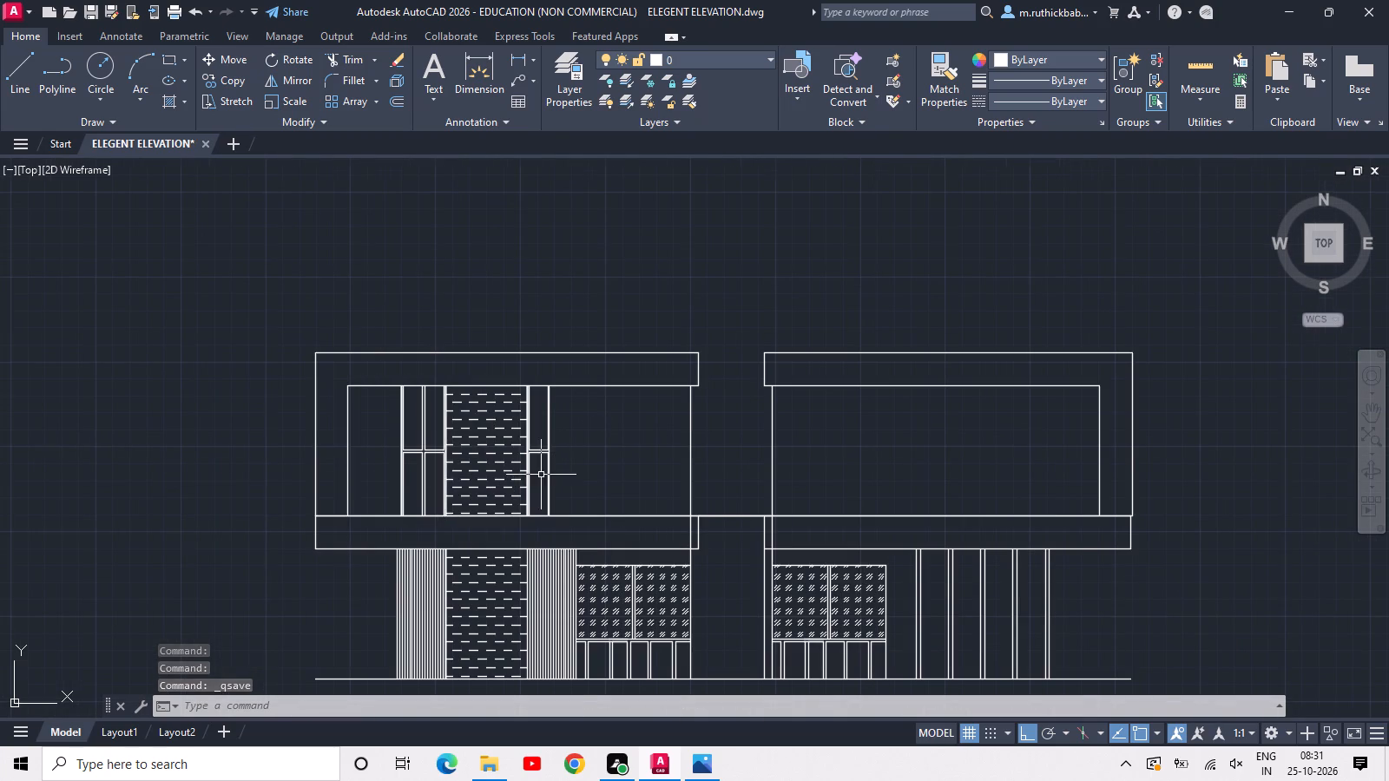
scroll(541, 475, down, 1)
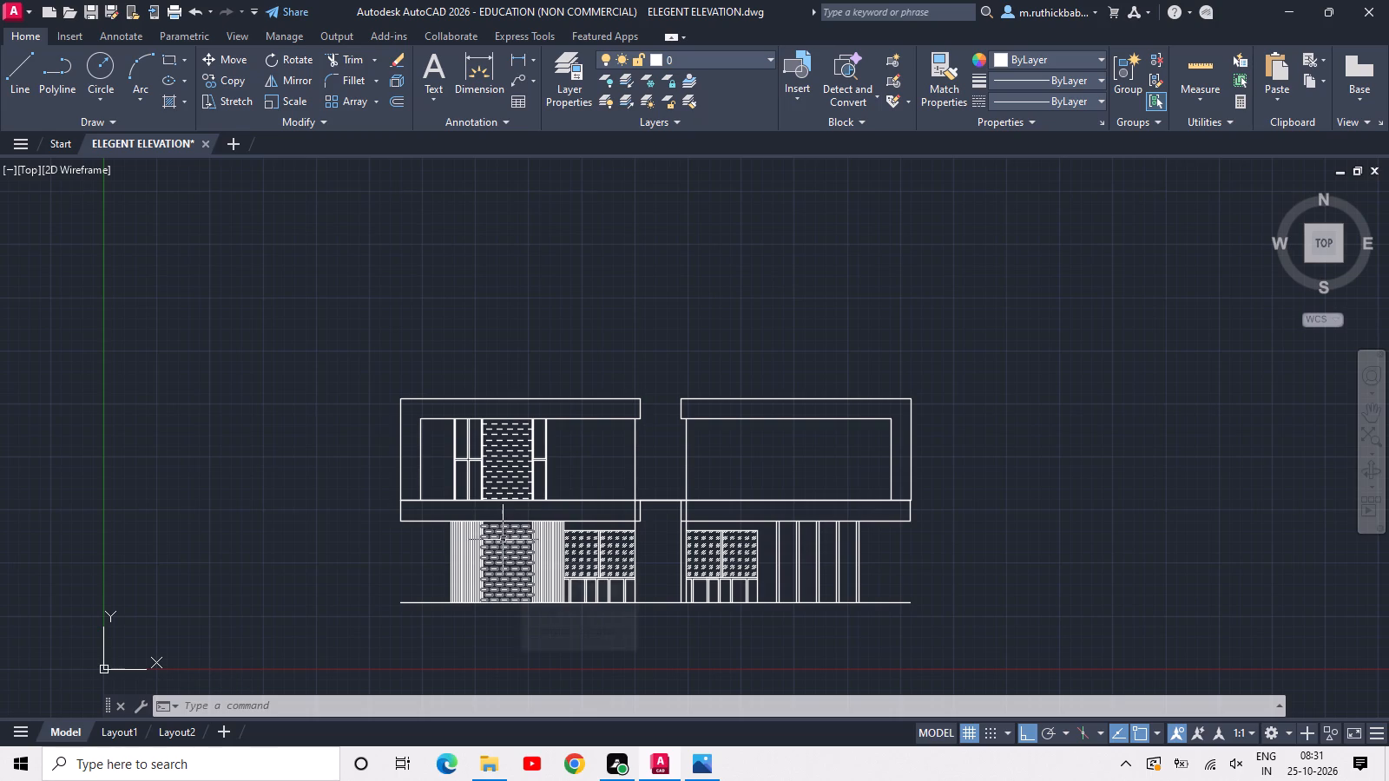
click(503, 540)
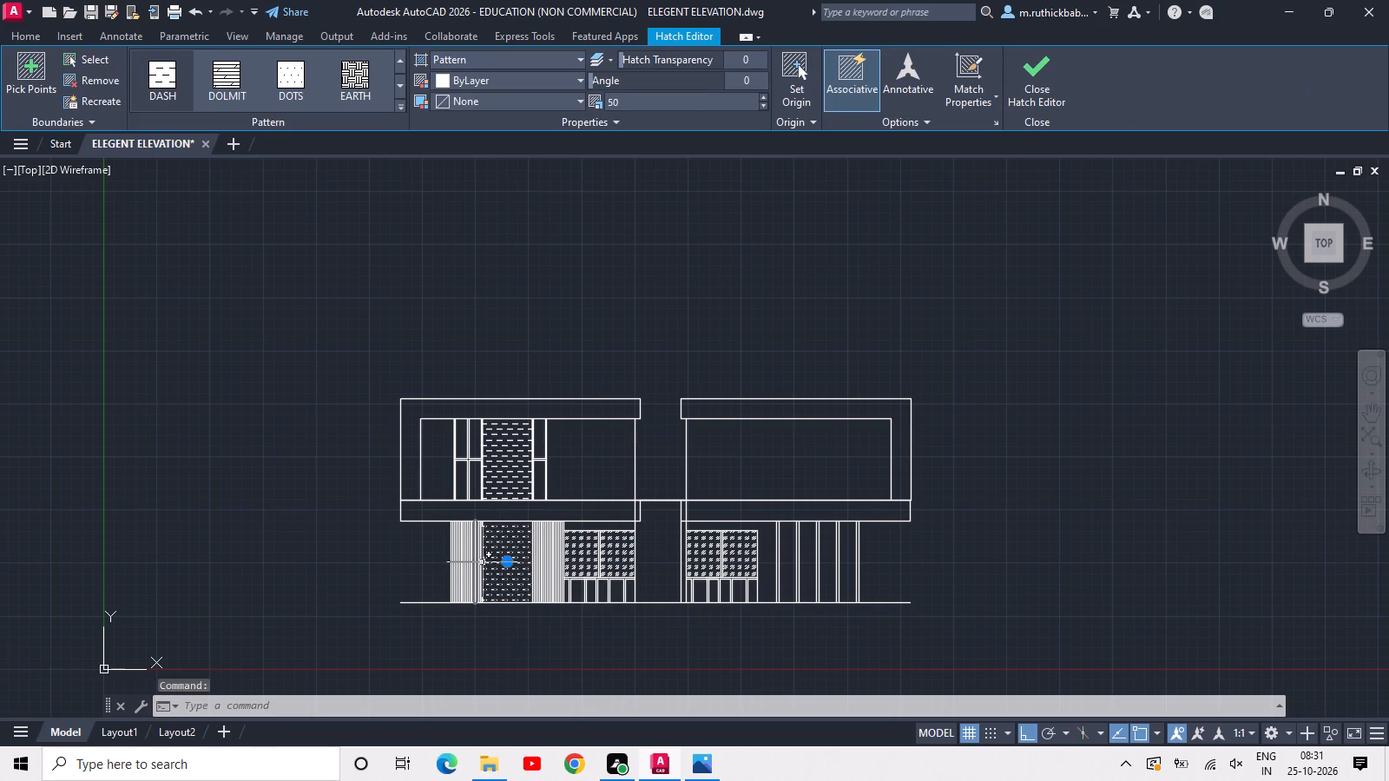
scroll(480, 561, up, 4)
click(237, 413)
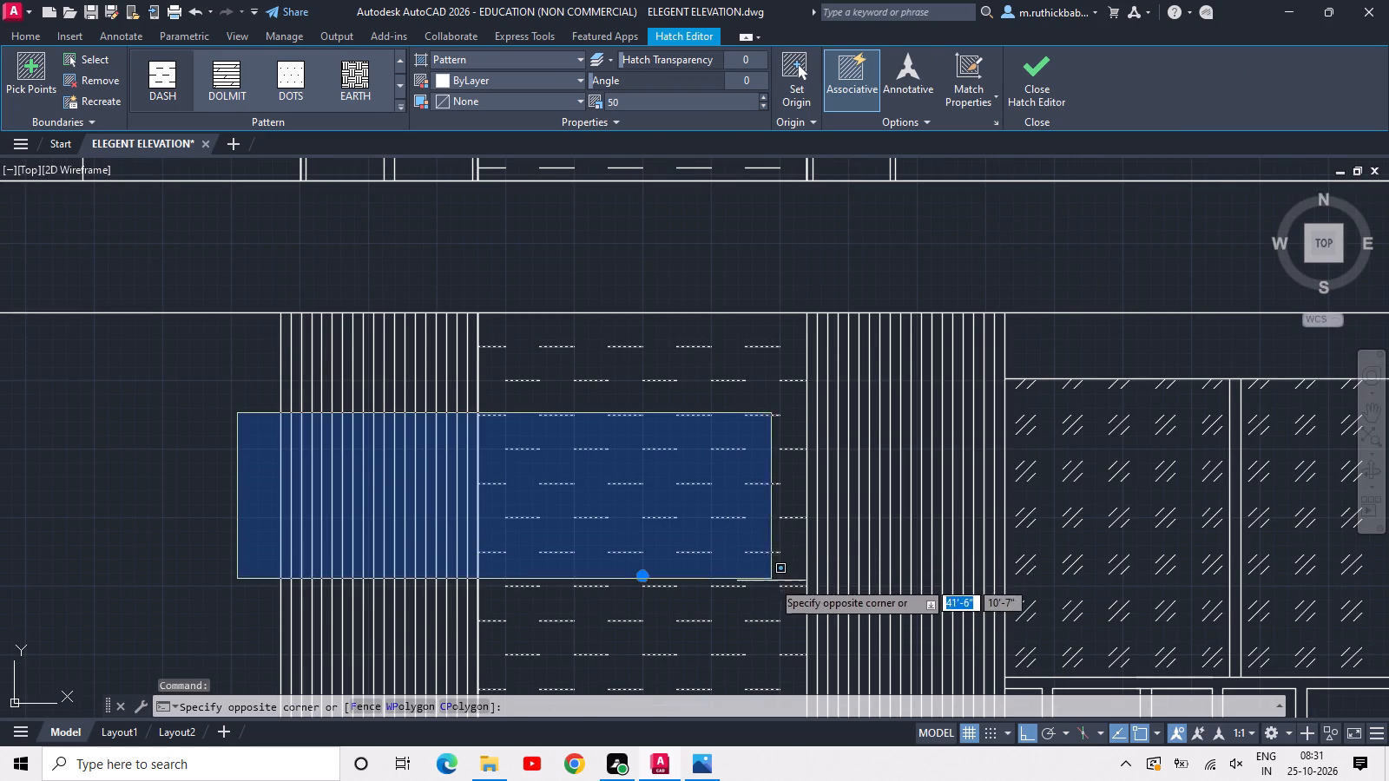
click(812, 588)
click(808, 573)
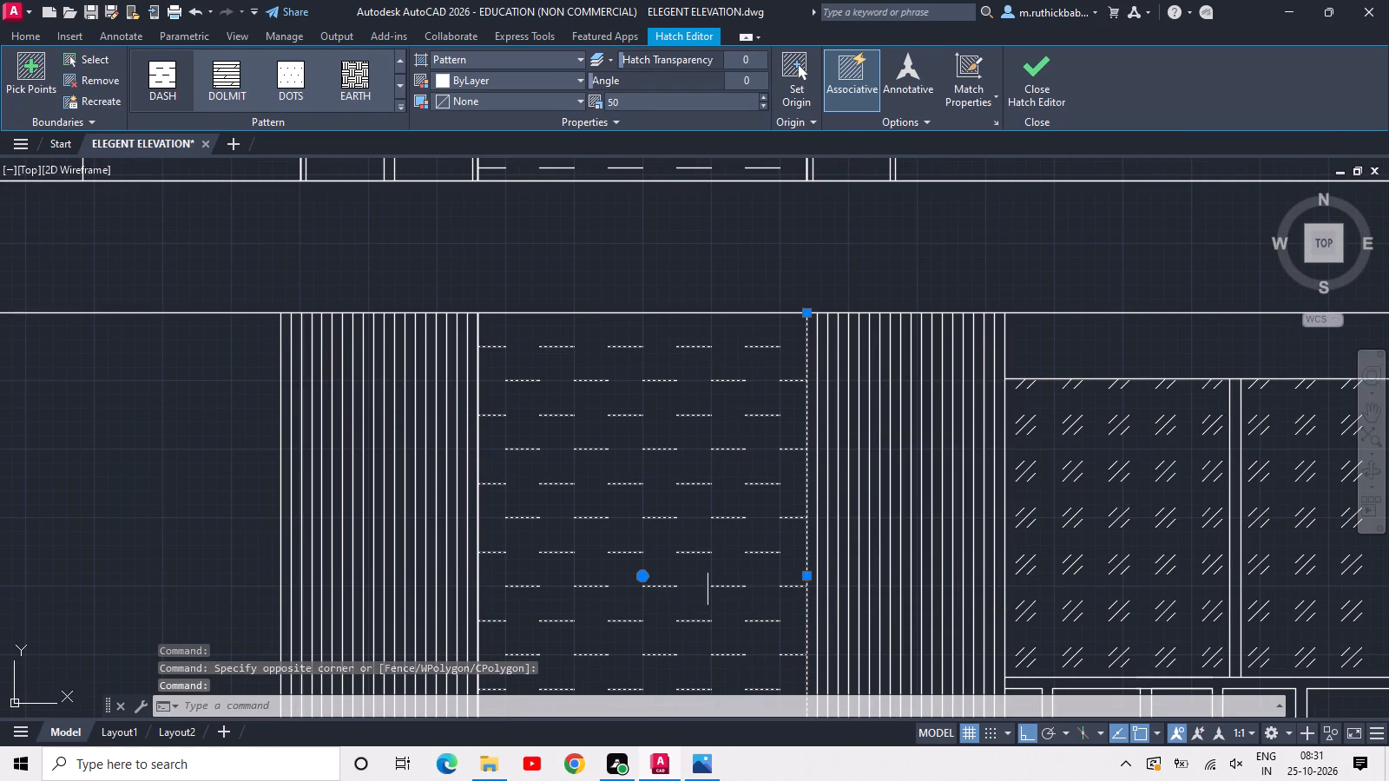
click(813, 551)
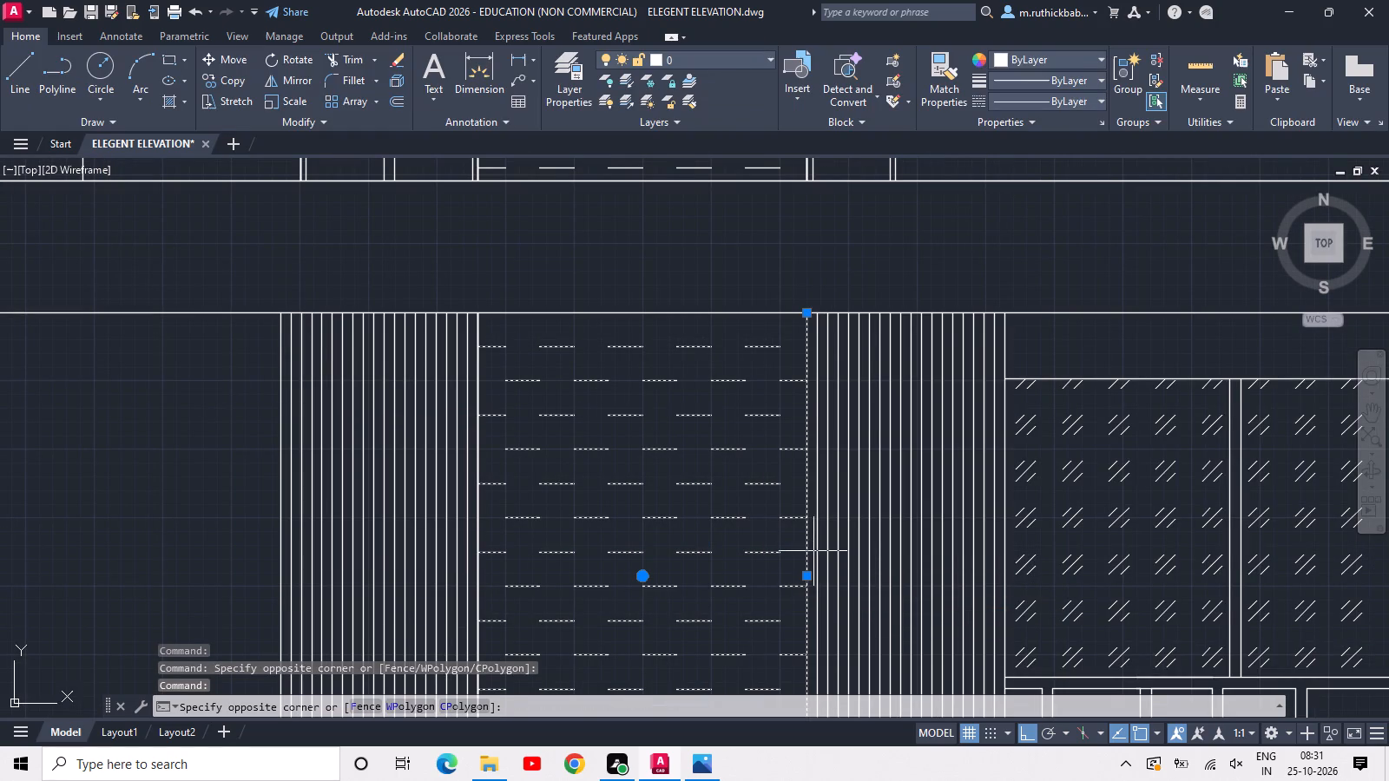
click(240, 443)
scroll(240, 443, down, 3)
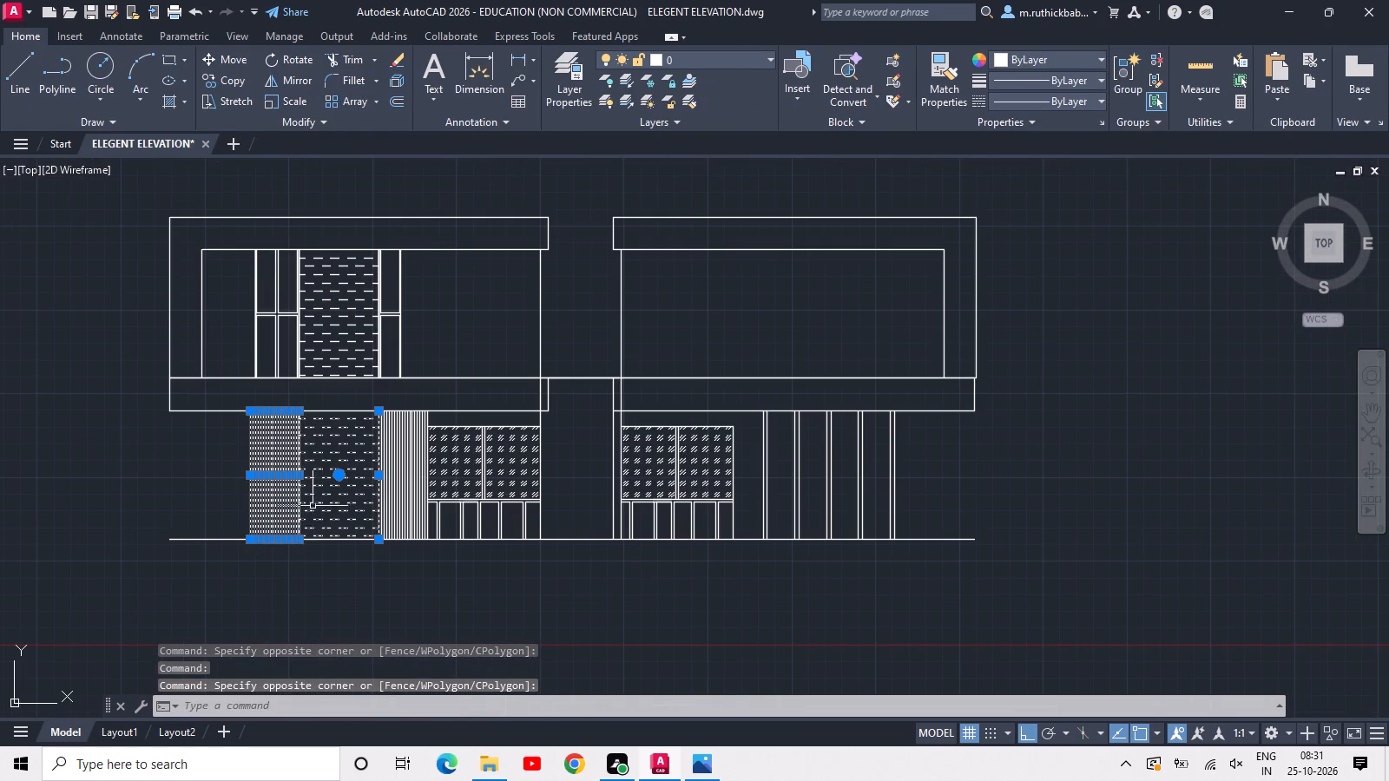
text(CO)
key(space)
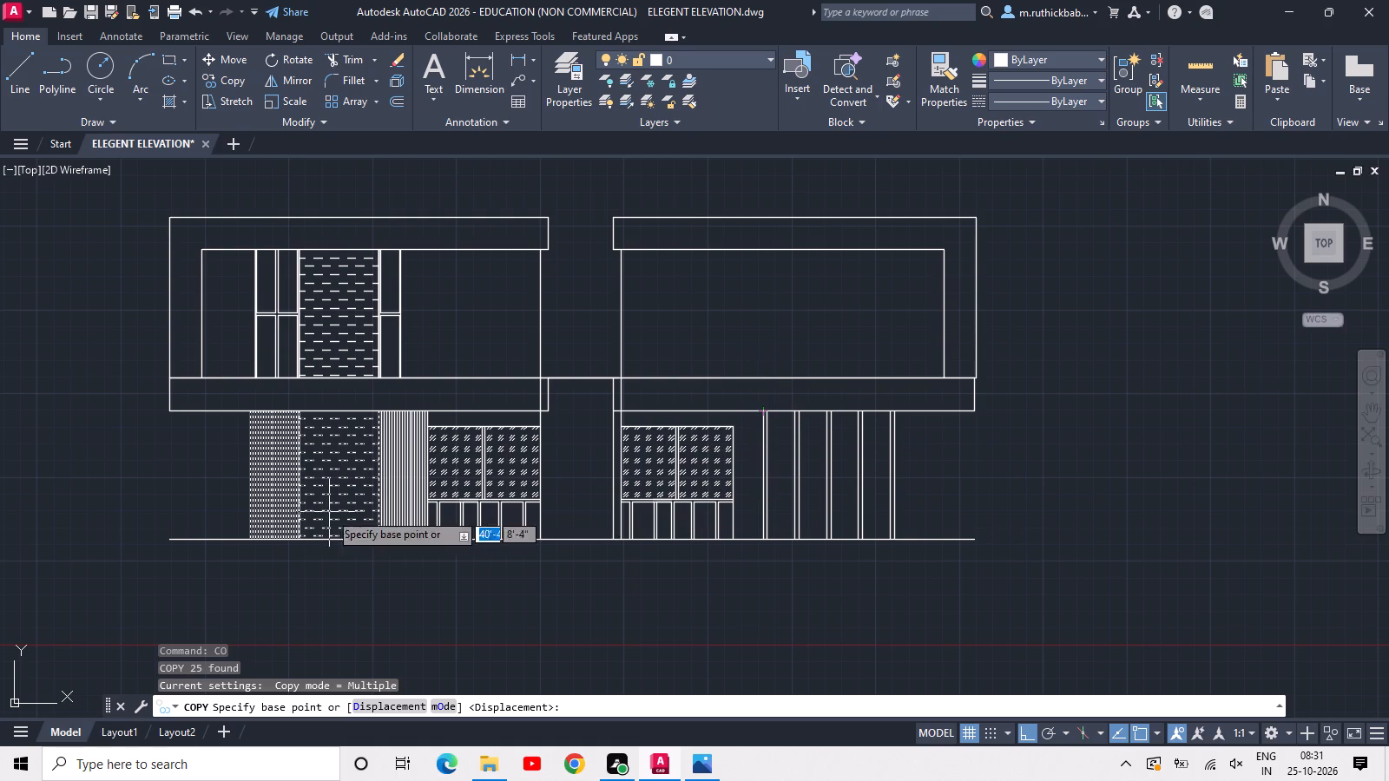
scroll(273, 539, up, 5)
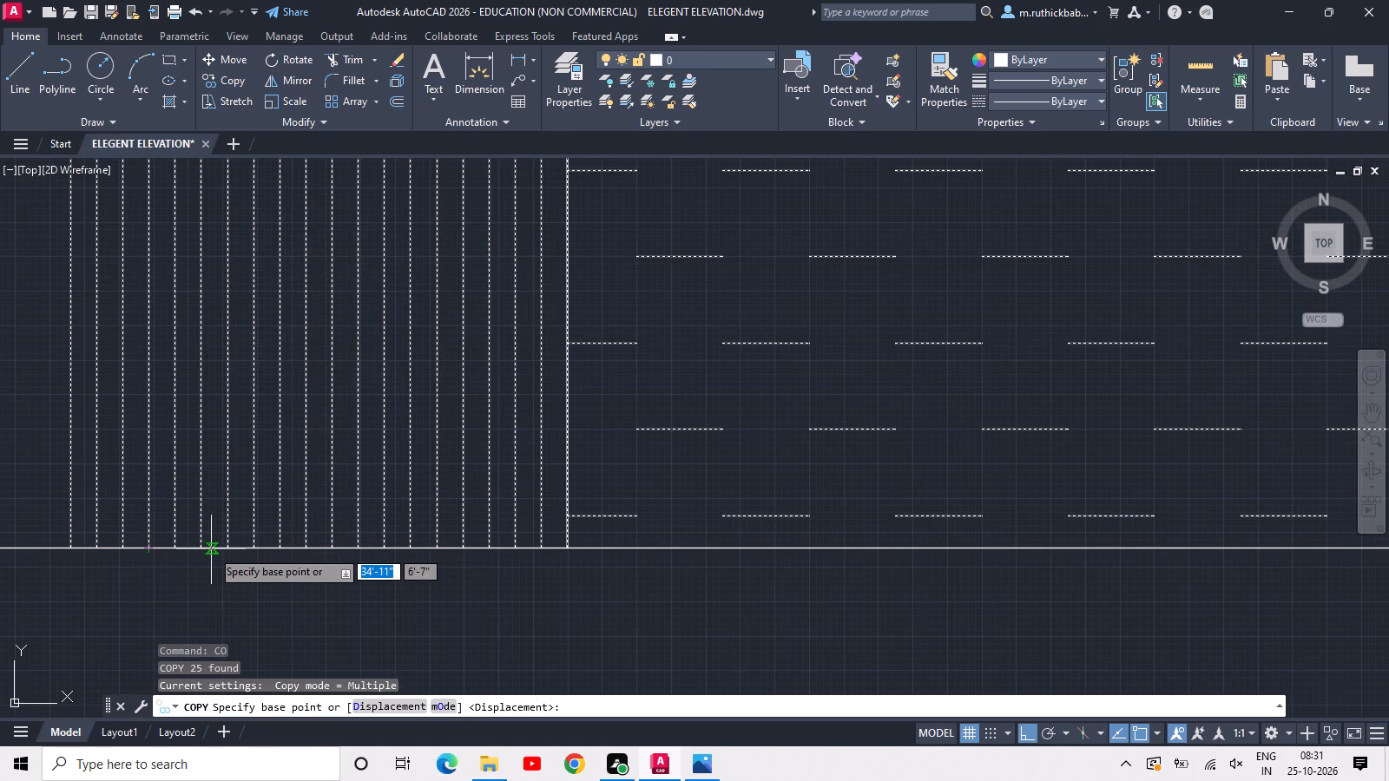
click(207, 549)
scroll(672, 475, down, 5)
middle_drag(1031, 479, 872, 515)
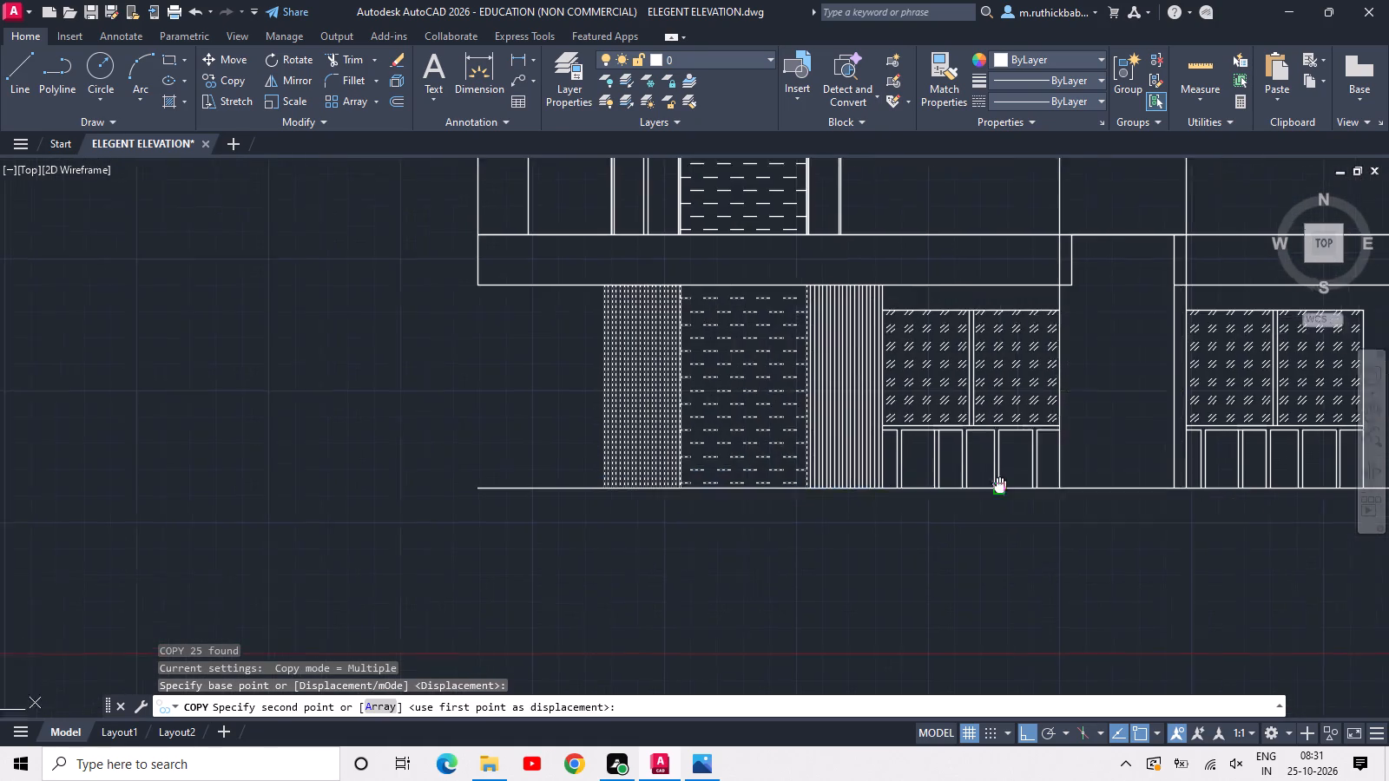
middle_drag(872, 515, 95, 670)
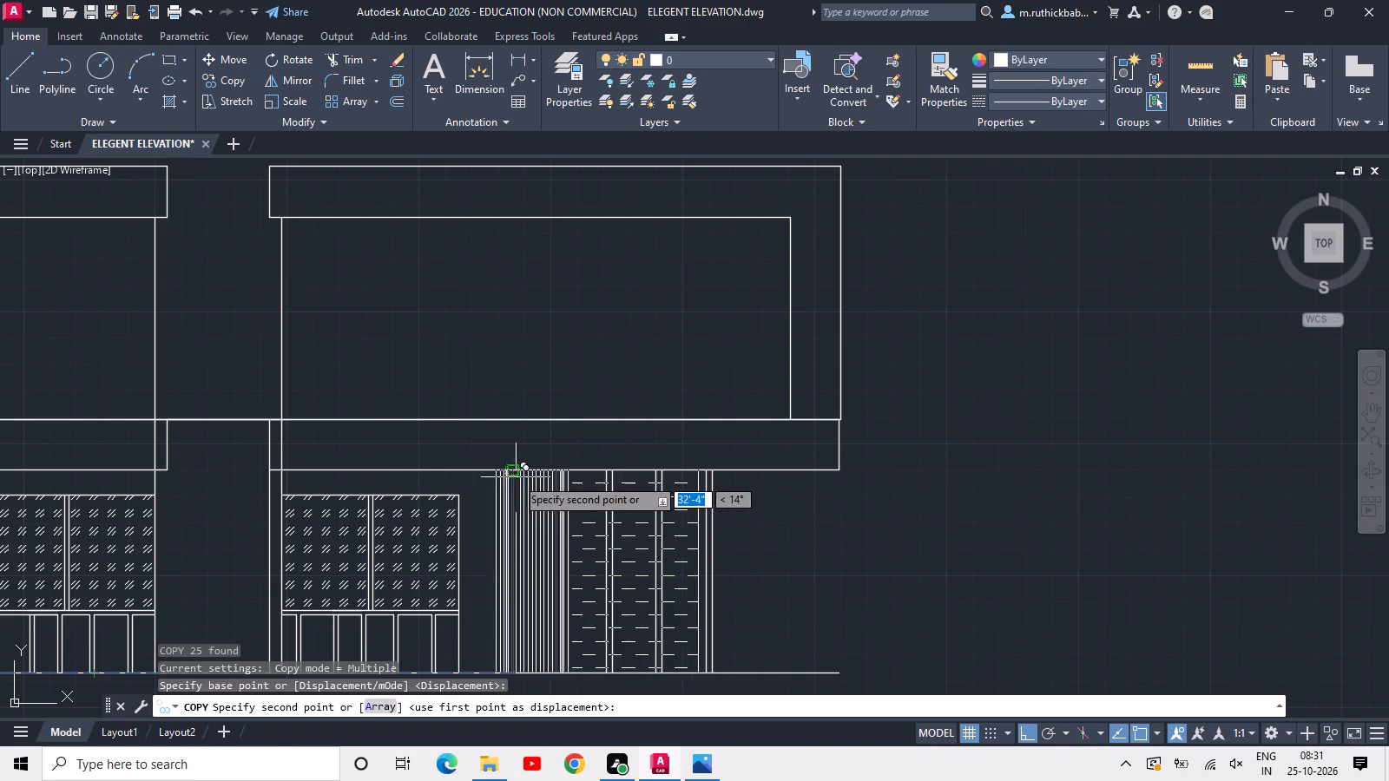
scroll(516, 477, up, 6)
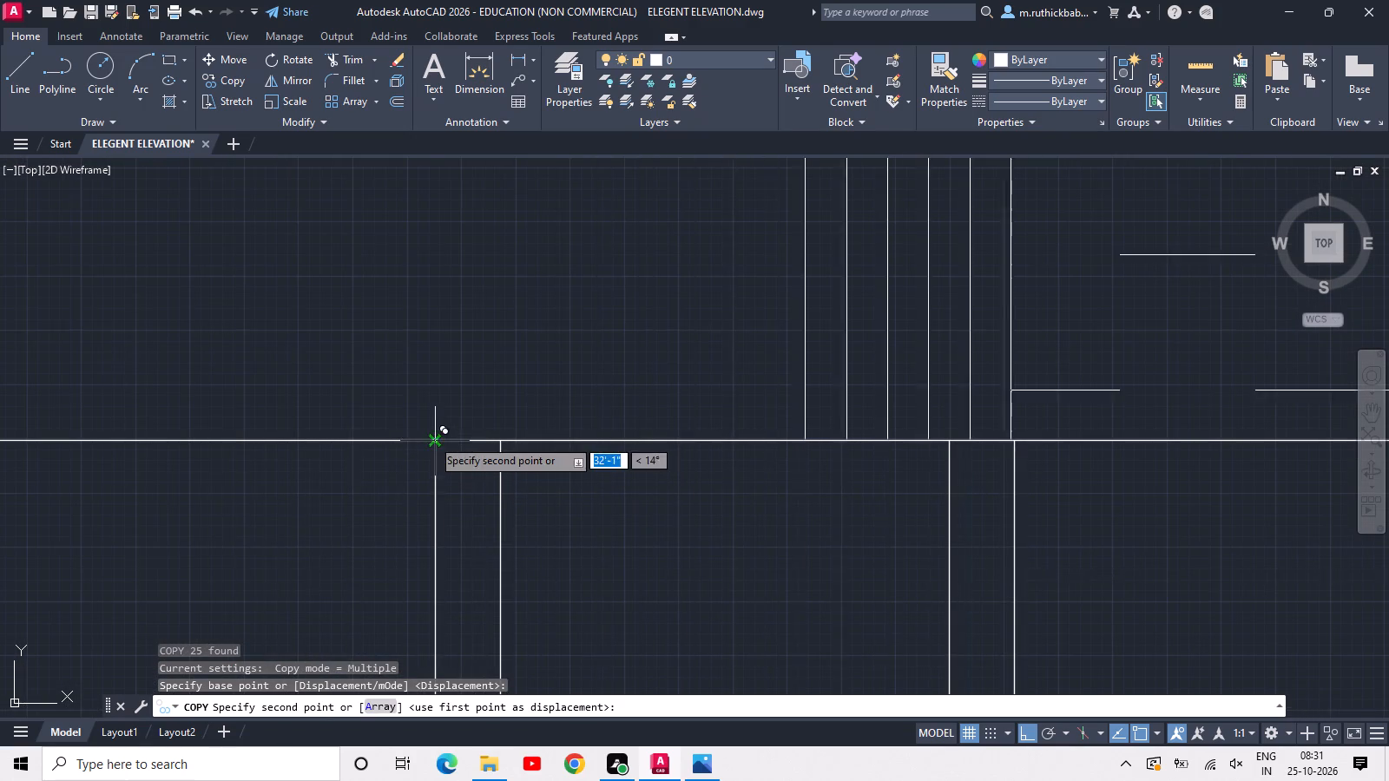
scroll(436, 331, down, 2)
middle_drag(438, 342, 451, 538)
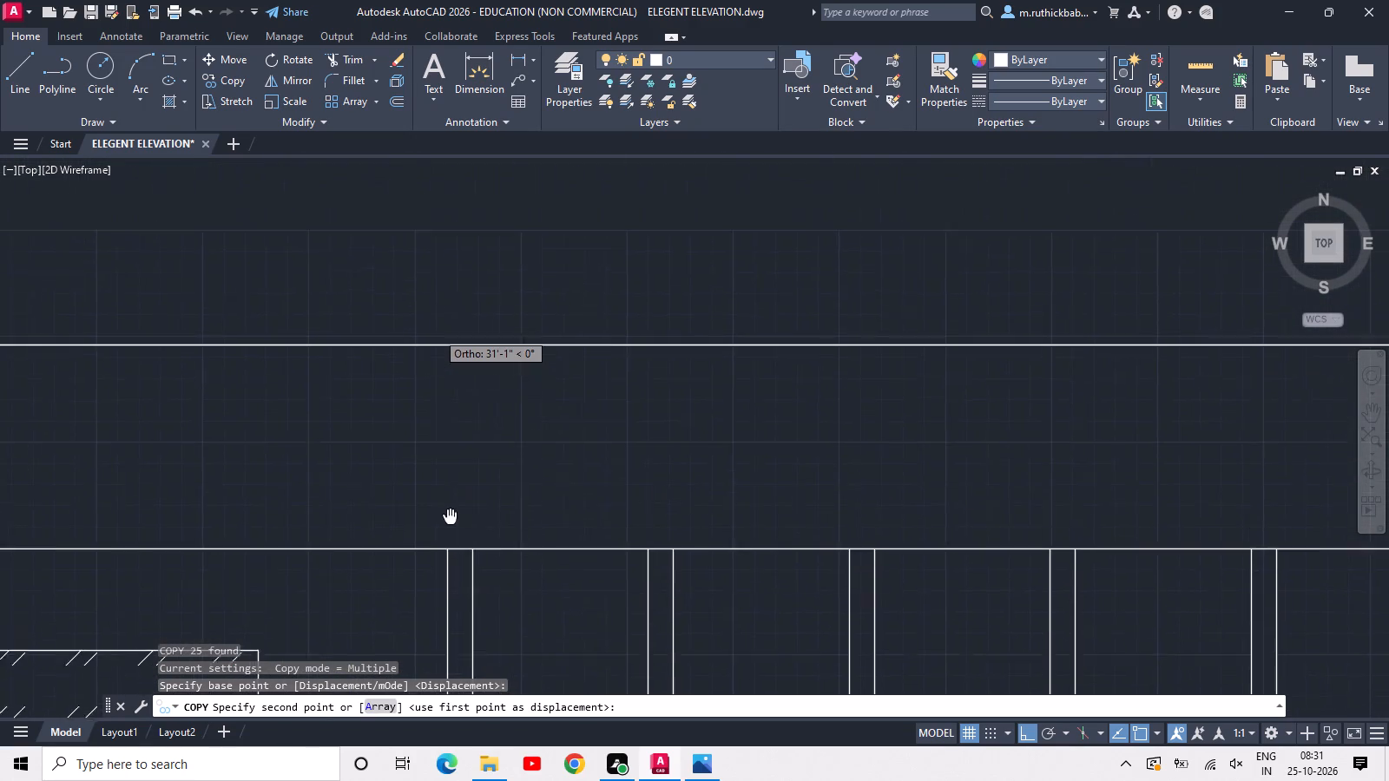
middle_drag(451, 538, 451, 566)
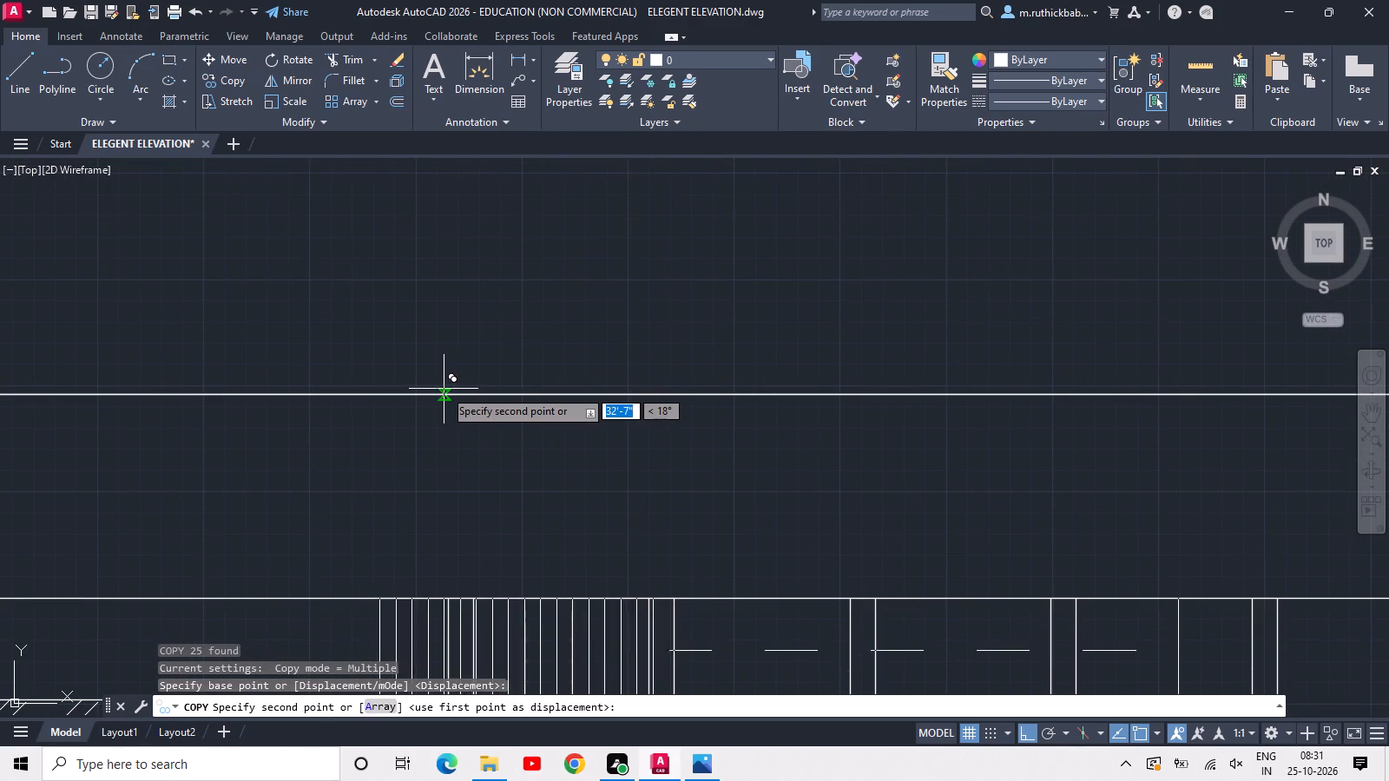
scroll(446, 617, up, 5)
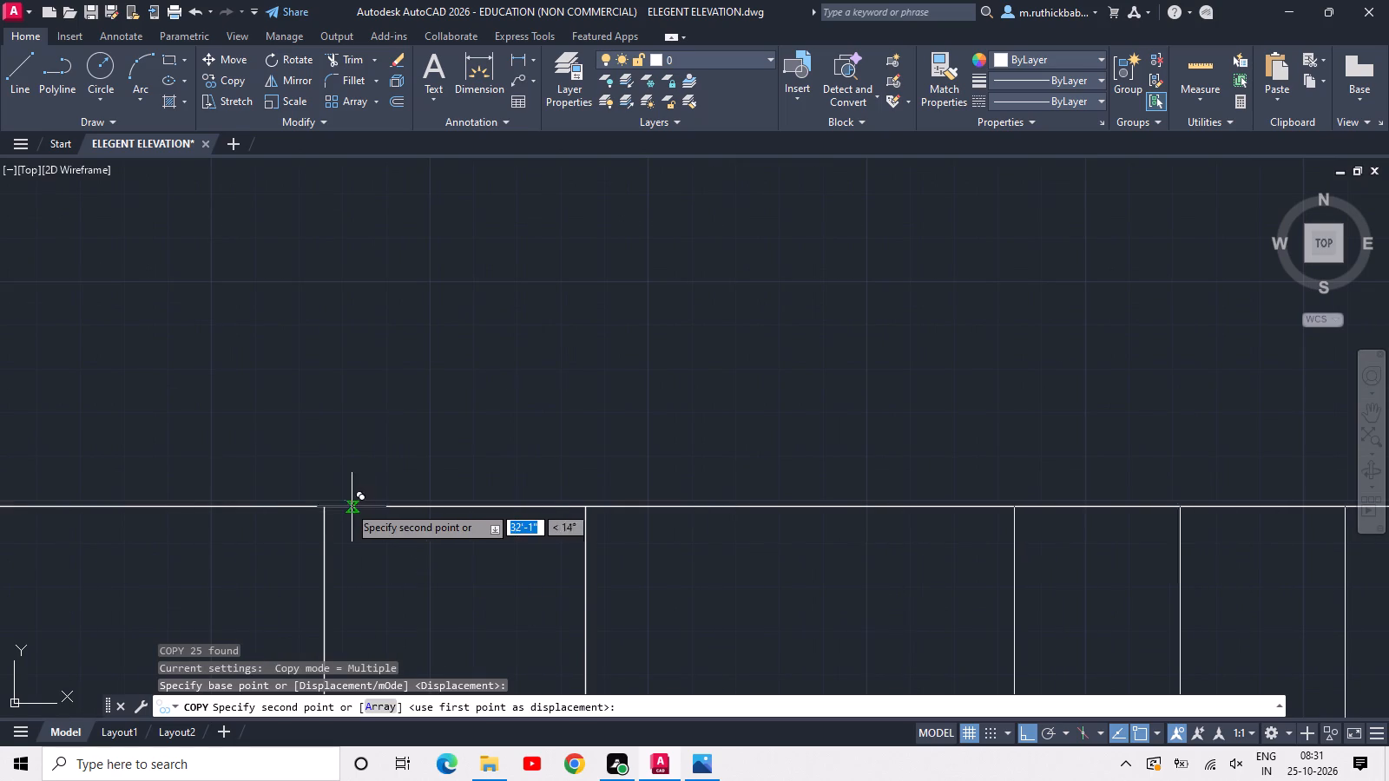
scroll(326, 342, down, 6)
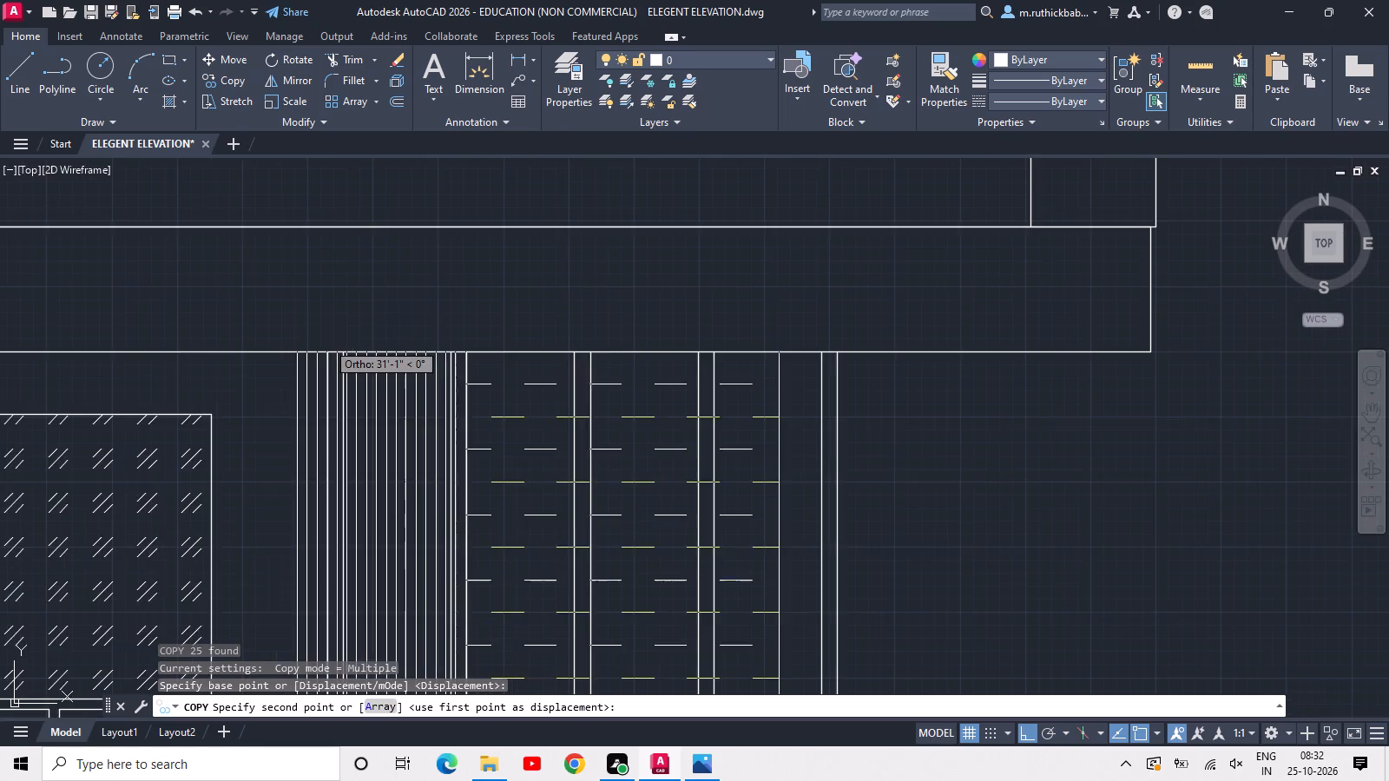
middle_drag(326, 340, 376, 614)
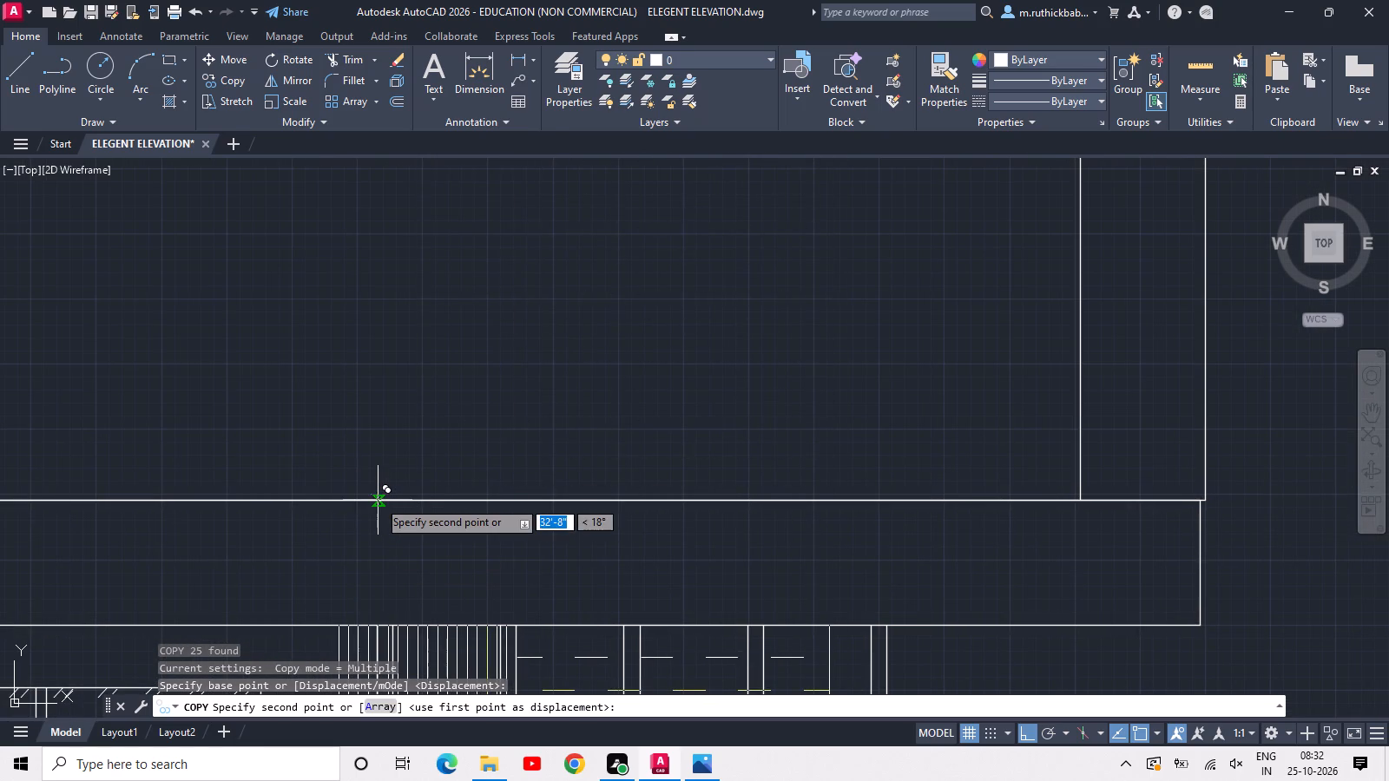
click(378, 500)
key(Escape)
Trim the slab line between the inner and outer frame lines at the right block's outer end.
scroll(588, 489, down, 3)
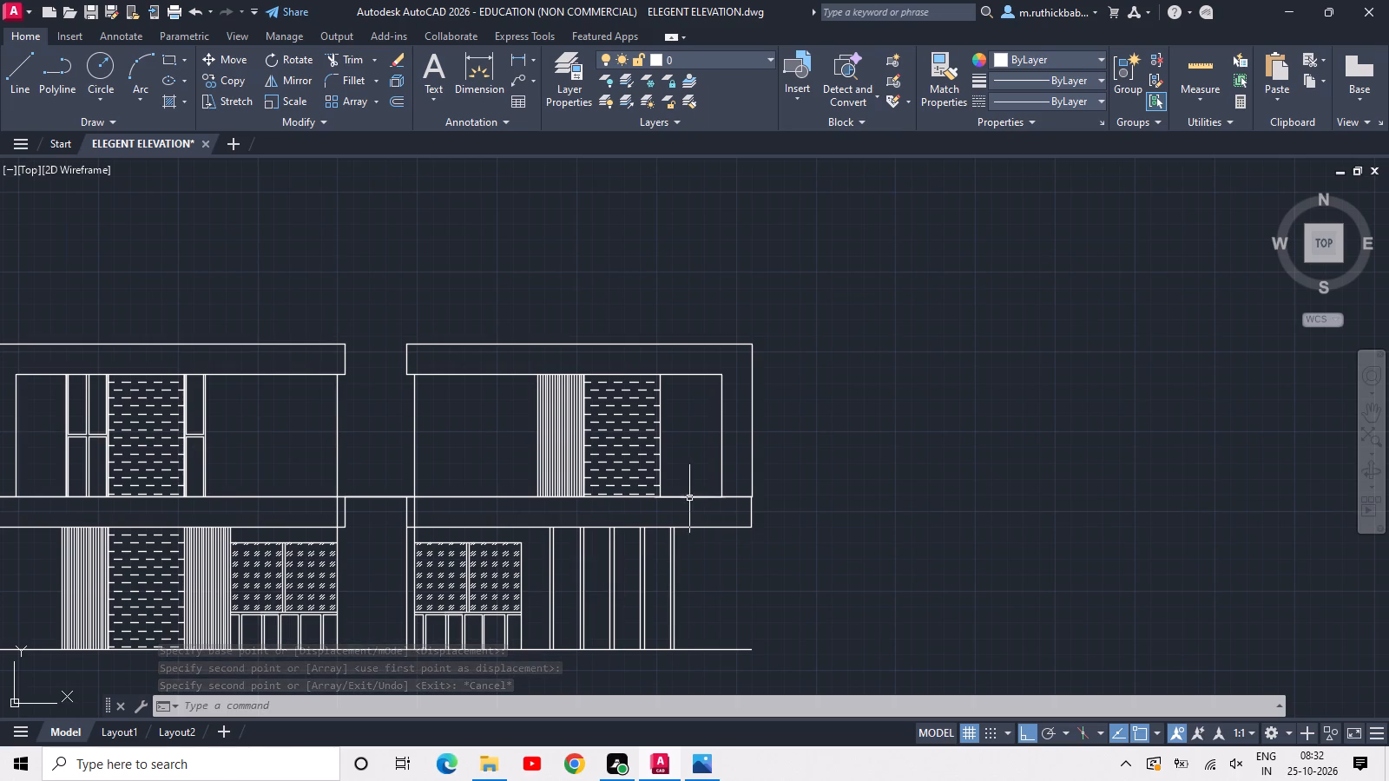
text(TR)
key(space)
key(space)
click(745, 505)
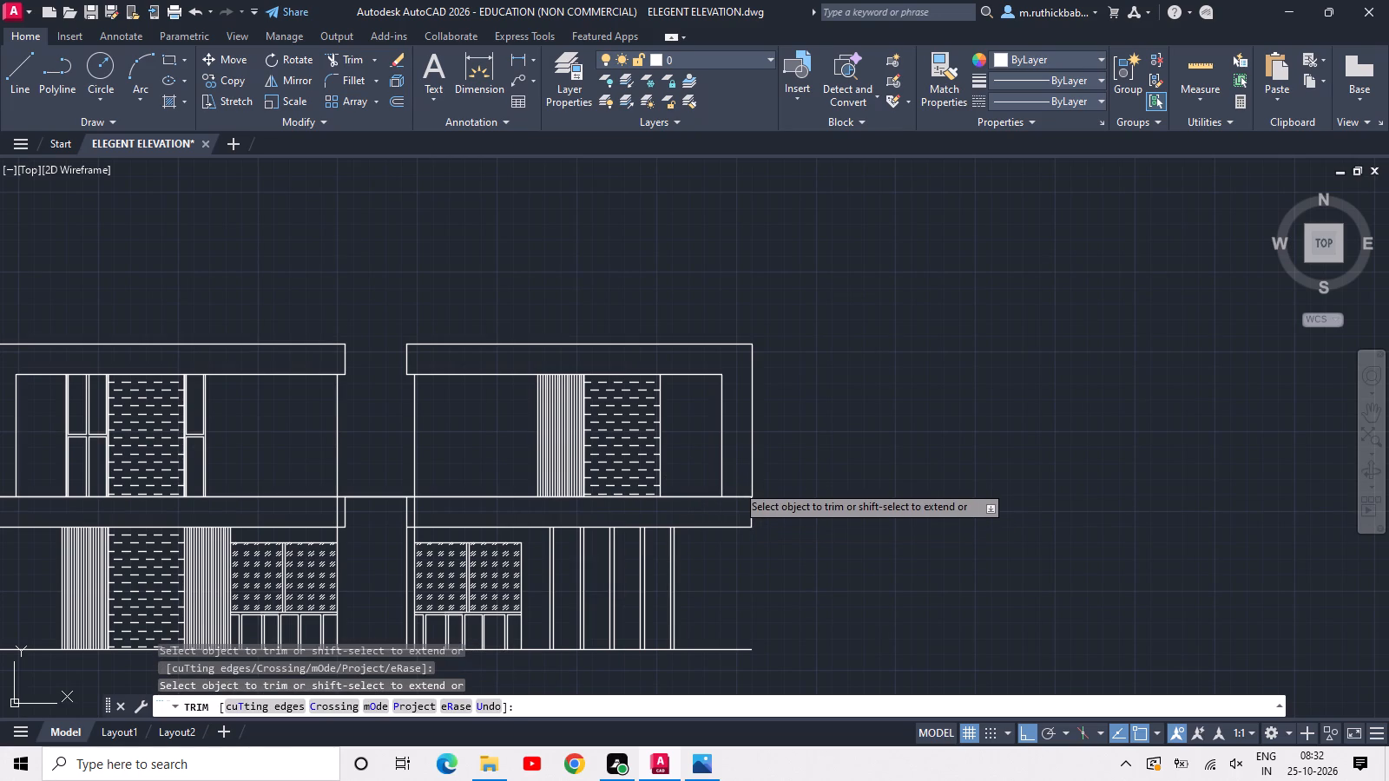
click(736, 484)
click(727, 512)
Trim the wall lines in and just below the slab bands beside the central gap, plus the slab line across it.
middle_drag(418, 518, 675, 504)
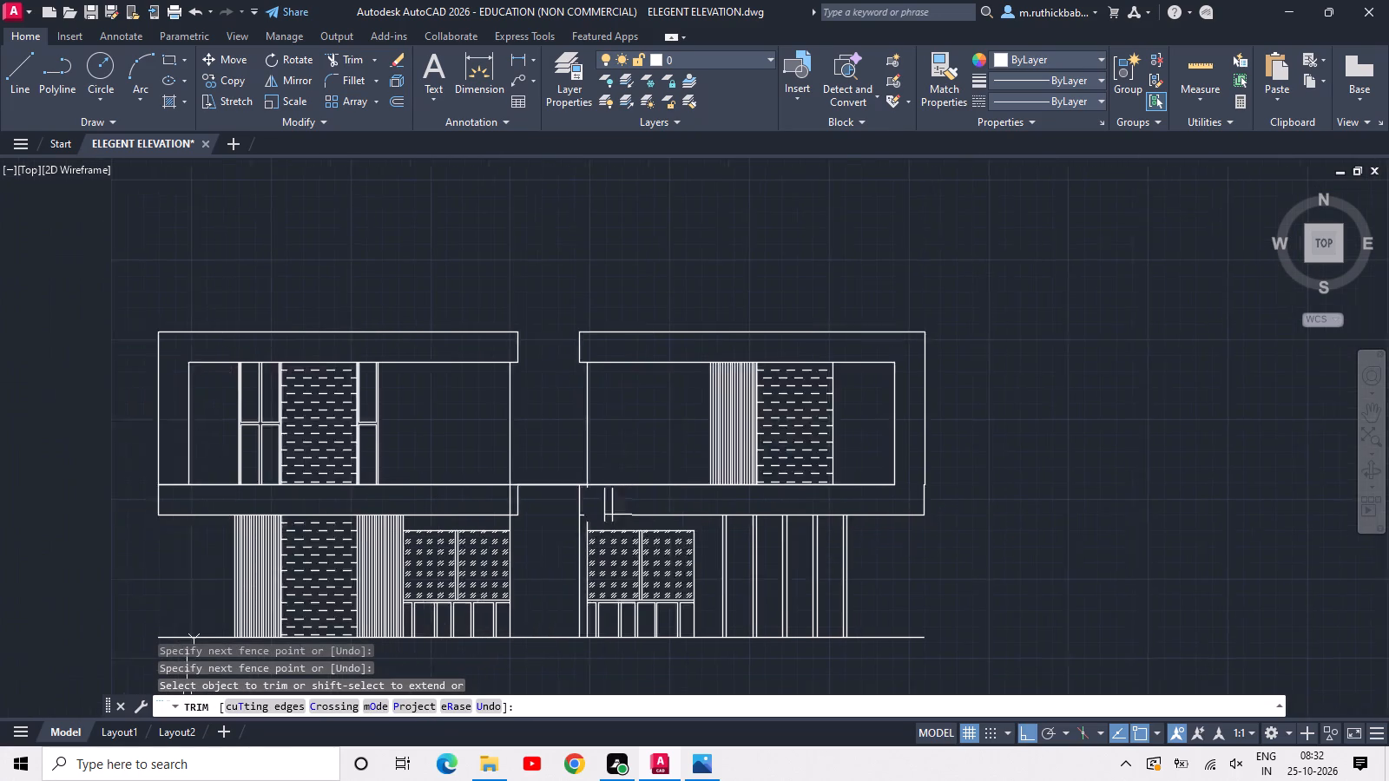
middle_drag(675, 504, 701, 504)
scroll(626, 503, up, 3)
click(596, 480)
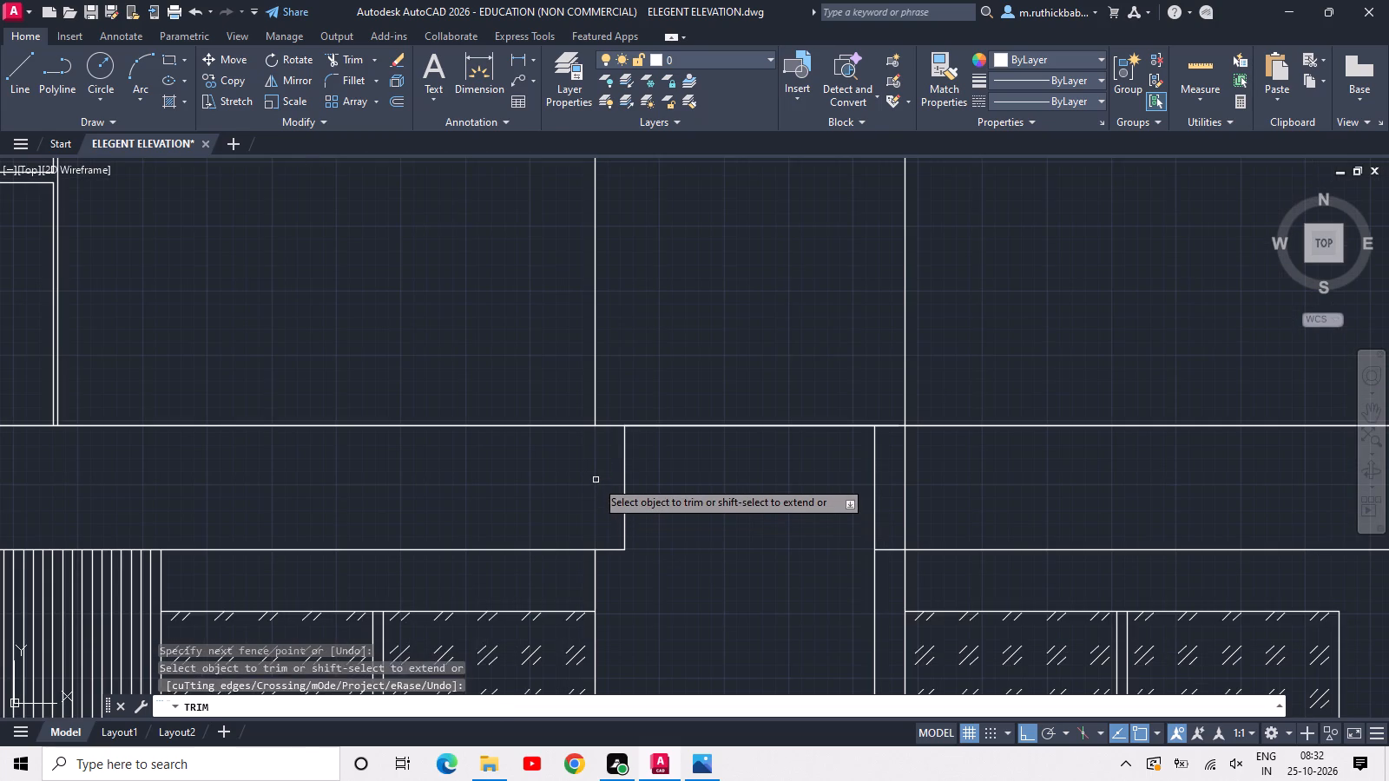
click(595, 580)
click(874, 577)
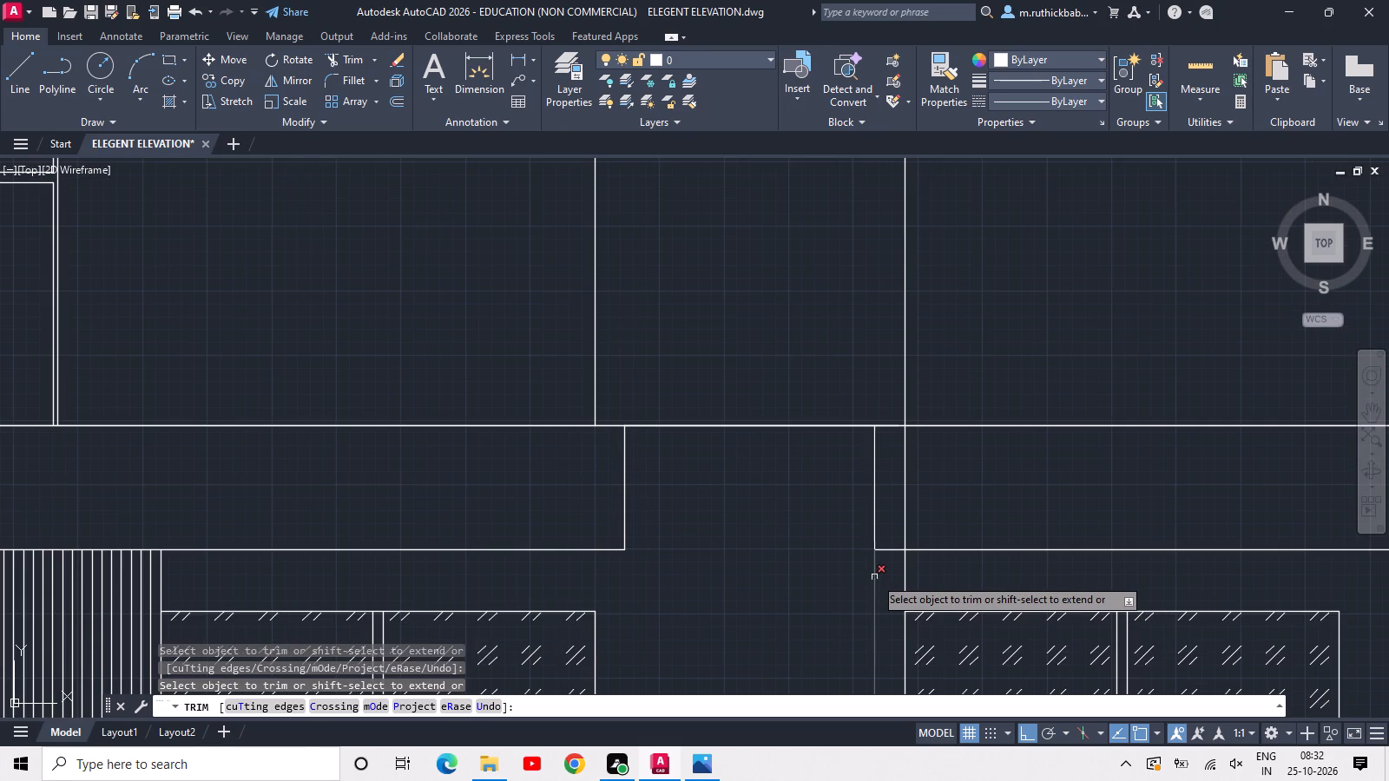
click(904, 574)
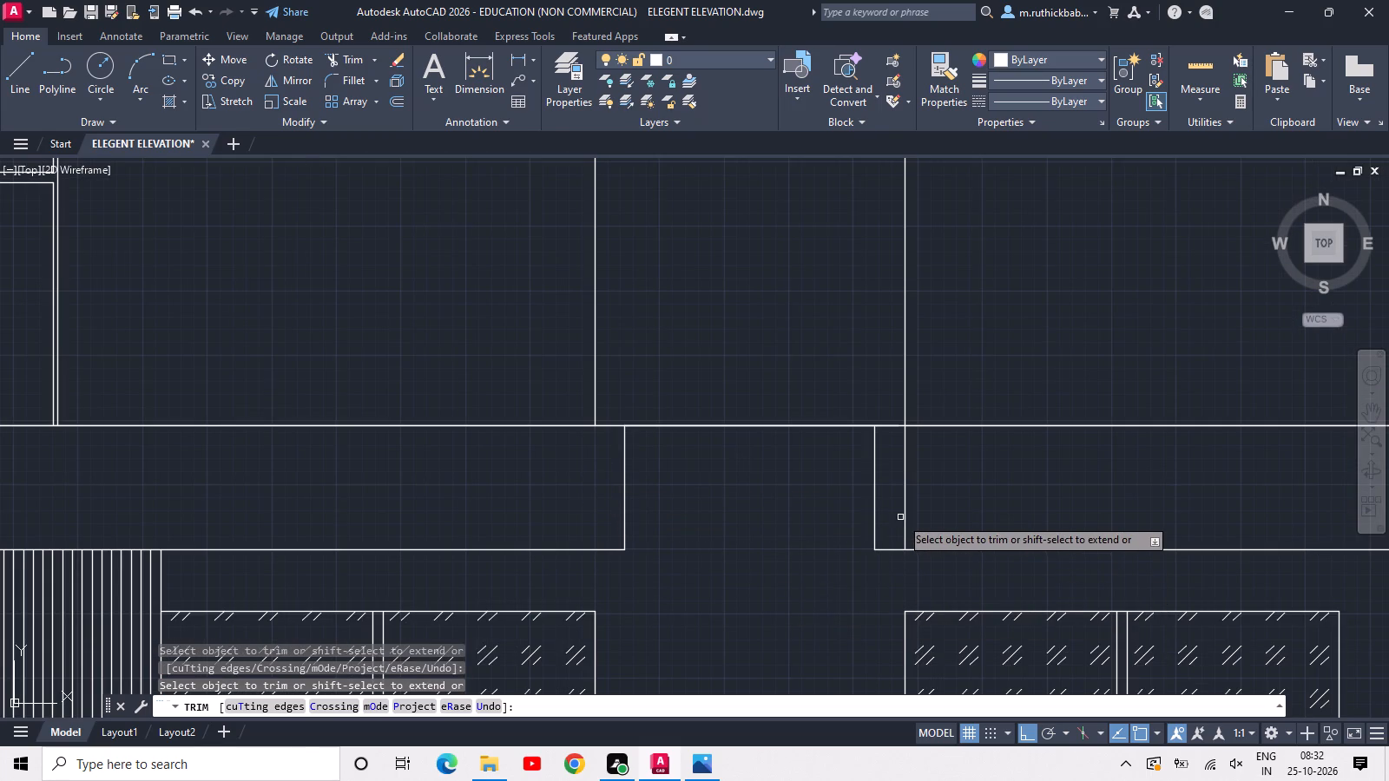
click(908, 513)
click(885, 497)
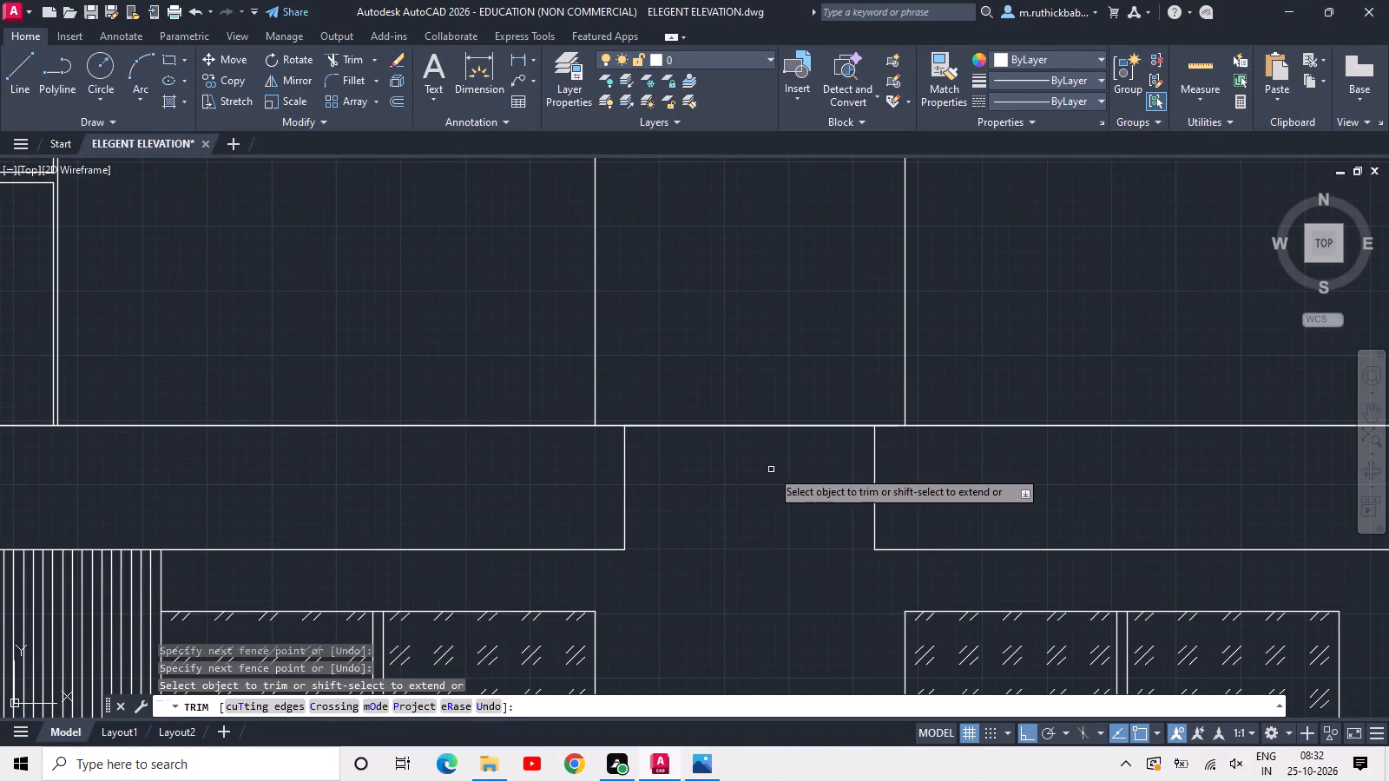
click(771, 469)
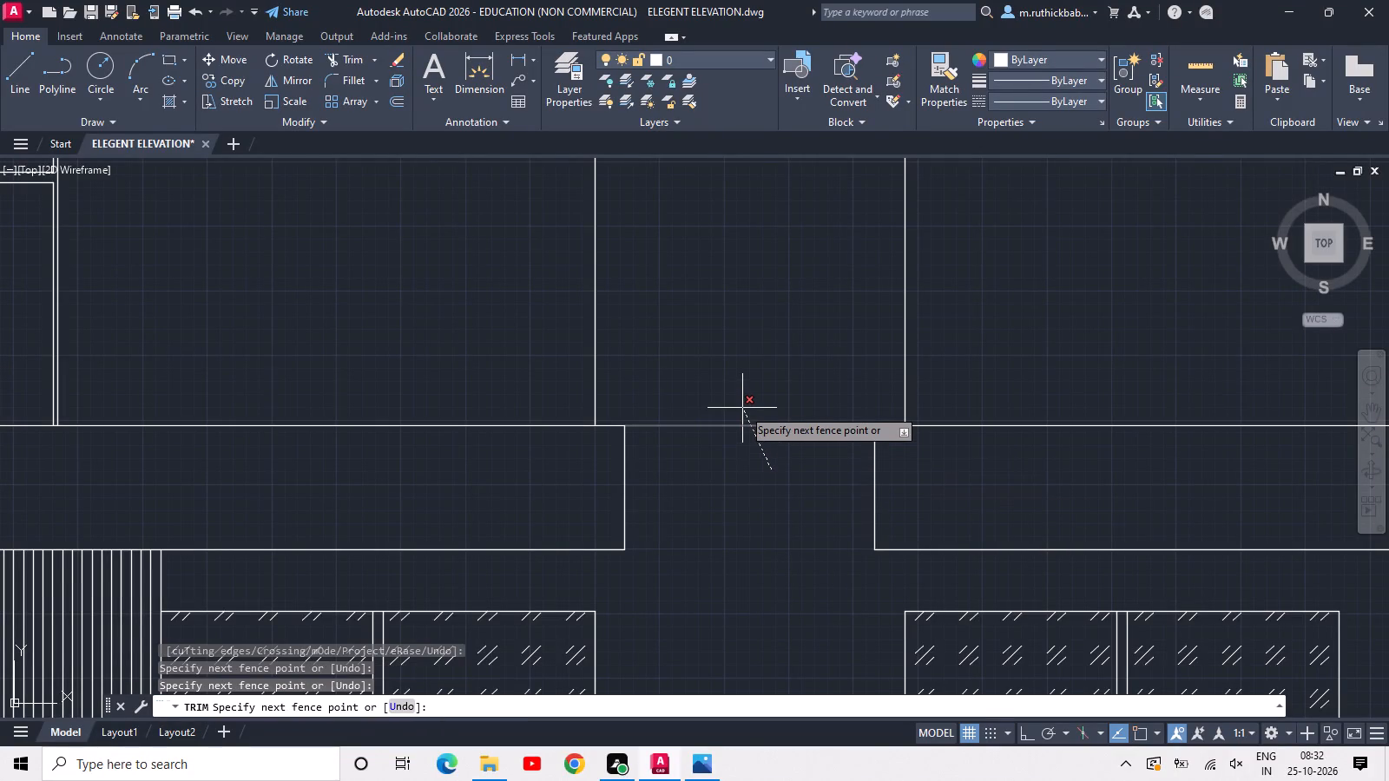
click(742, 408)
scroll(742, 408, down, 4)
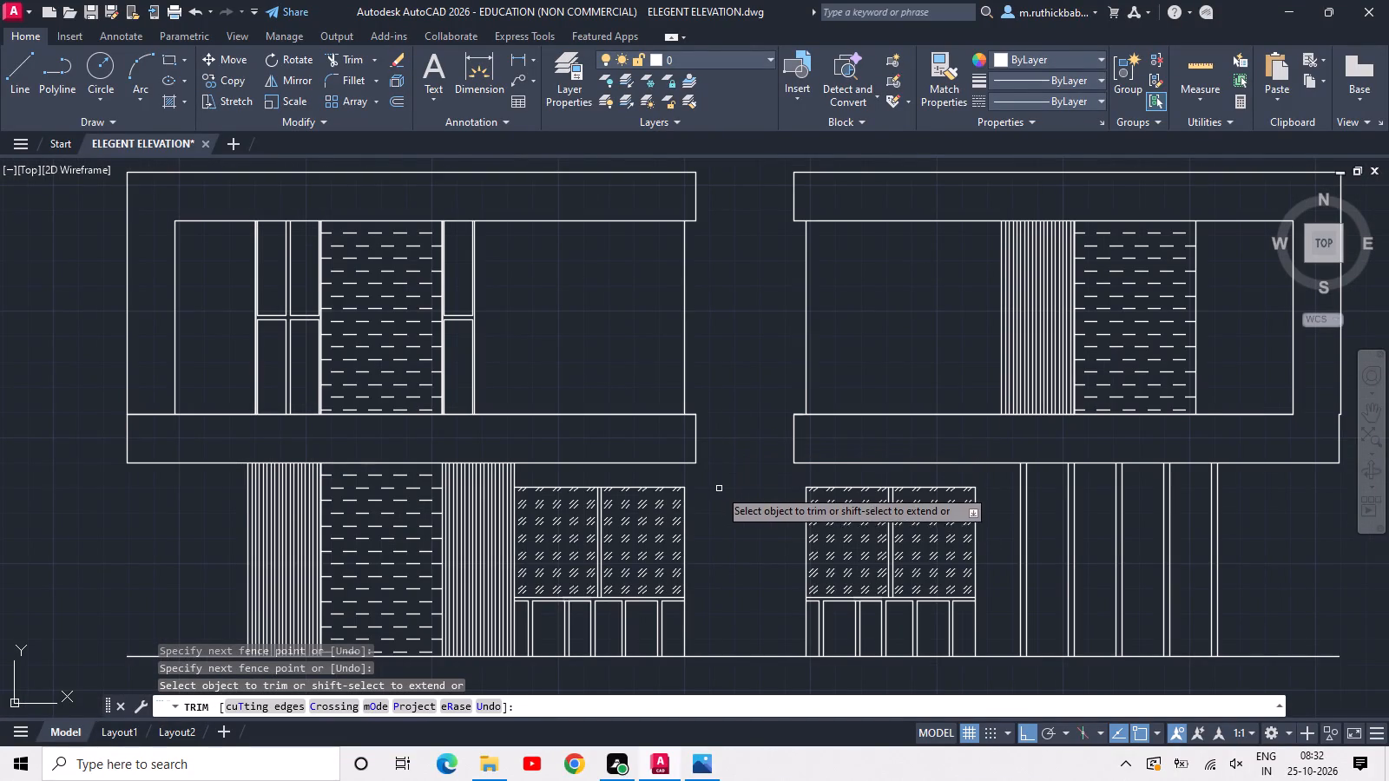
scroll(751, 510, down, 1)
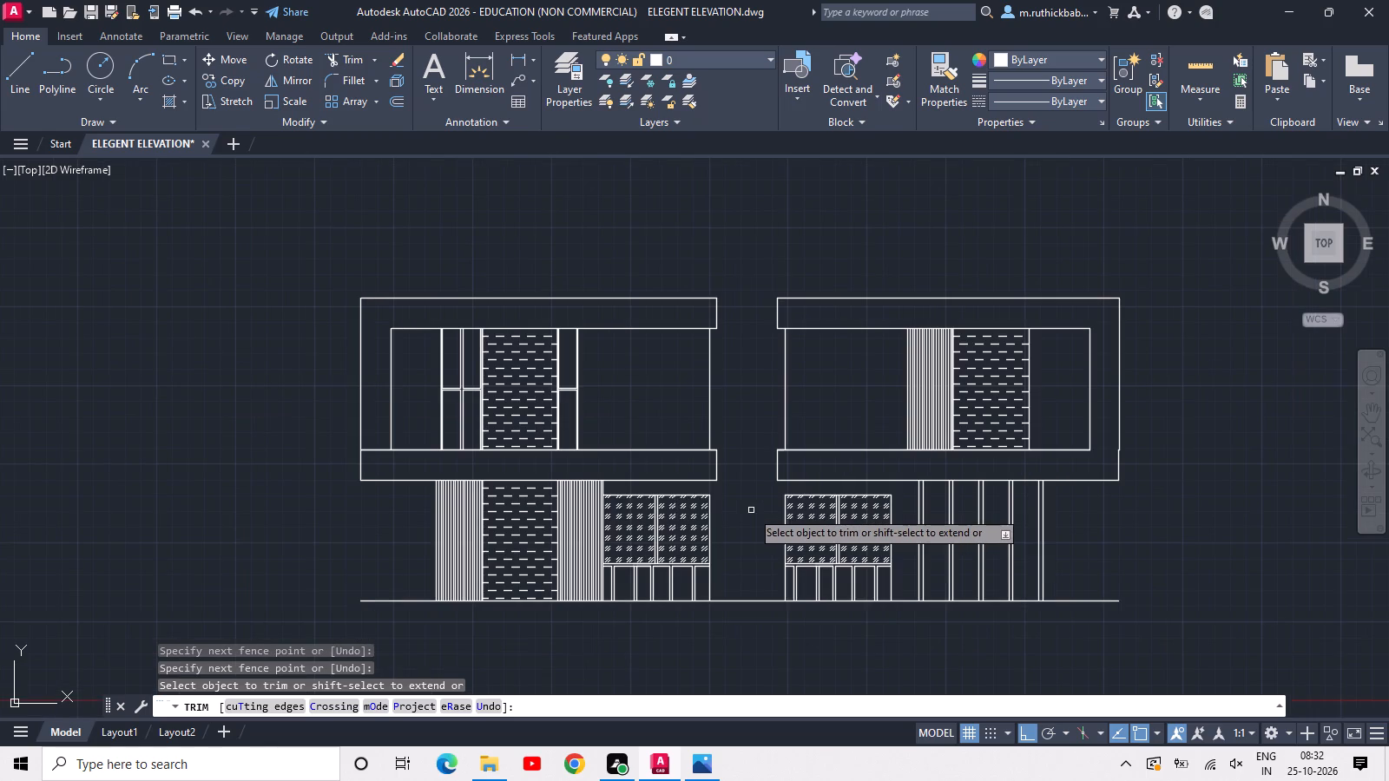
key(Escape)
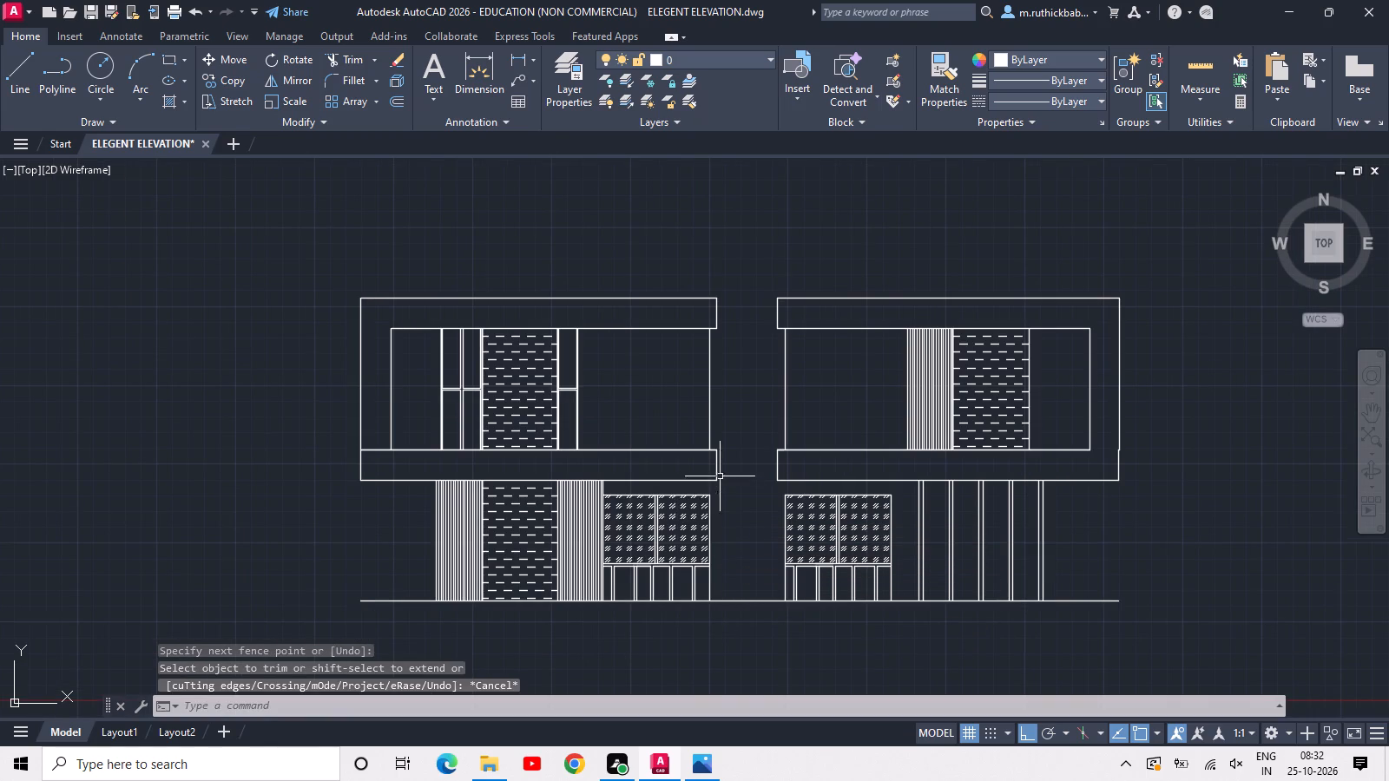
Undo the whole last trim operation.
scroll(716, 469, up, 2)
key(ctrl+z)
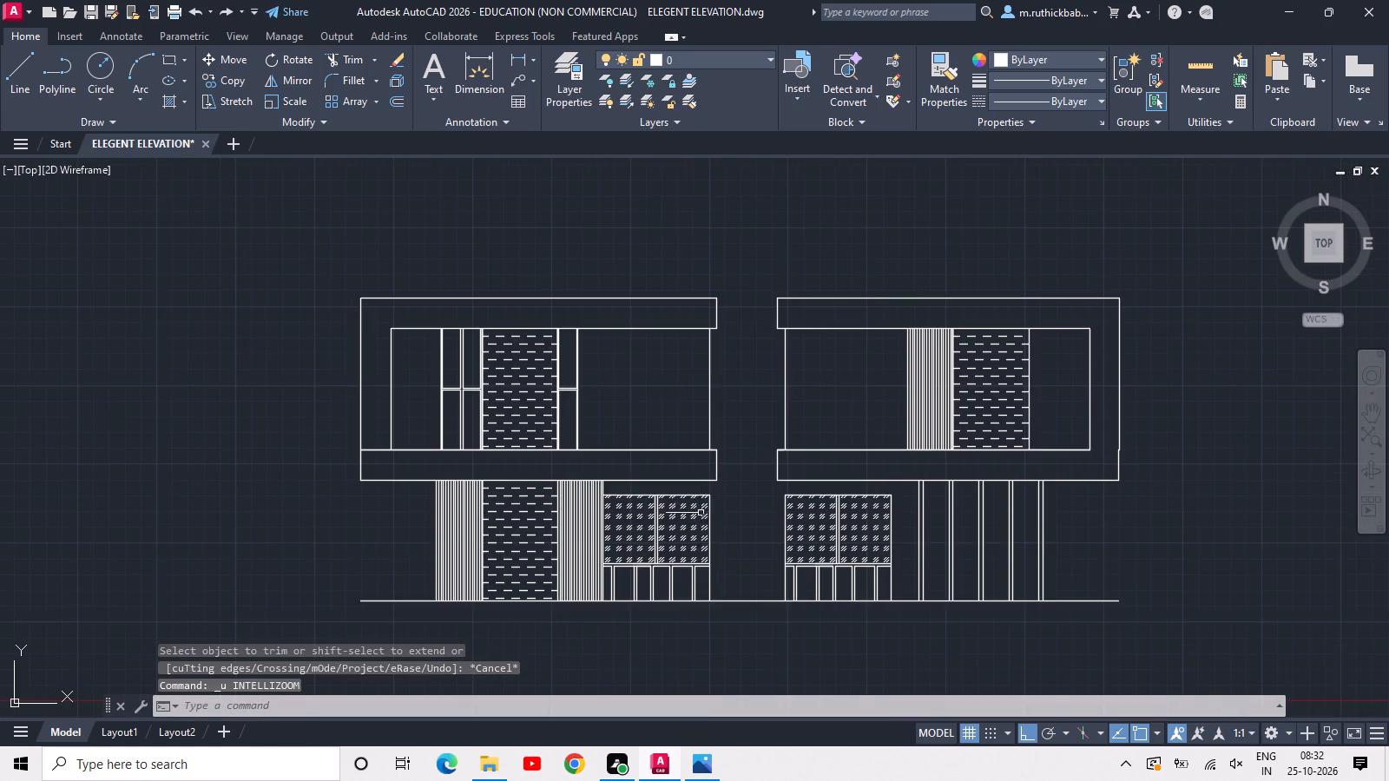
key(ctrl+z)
Trim the slab line across the central gap, the right band's end line below the band, and both wall lines inside the bands.
scroll(366, 544, up, 3)
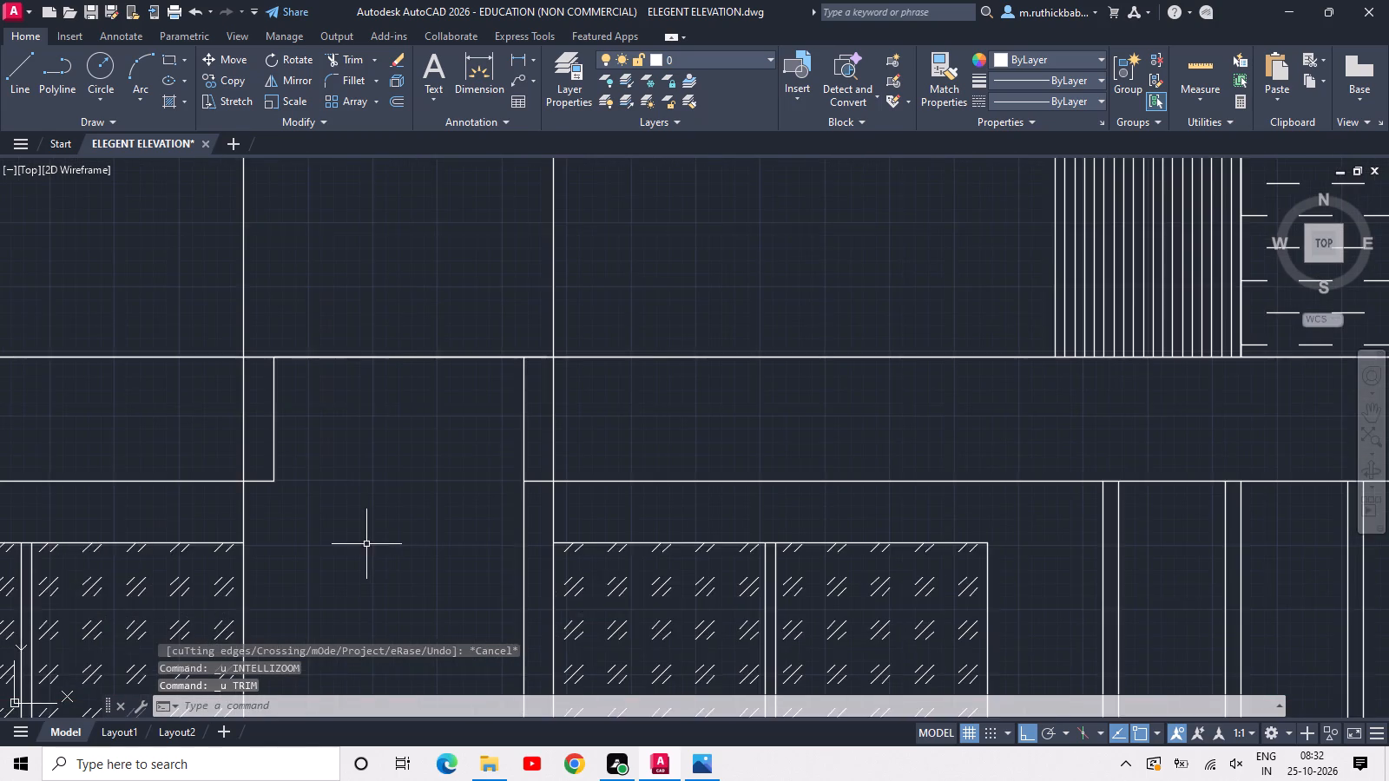
middle_drag(366, 544, 619, 499)
key(t)
key(r)
key(space)
key(space)
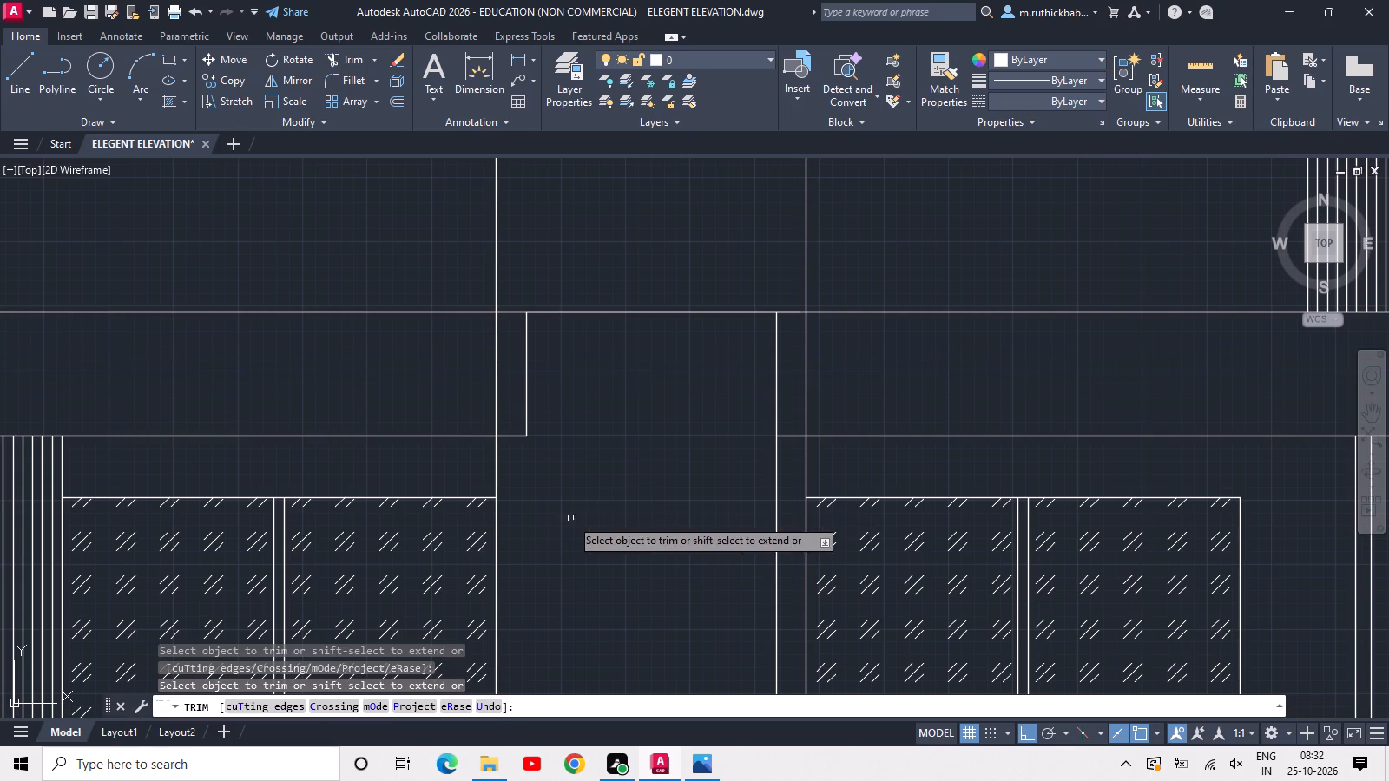
drag(603, 402, 624, 384)
click(660, 243)
click(640, 366)
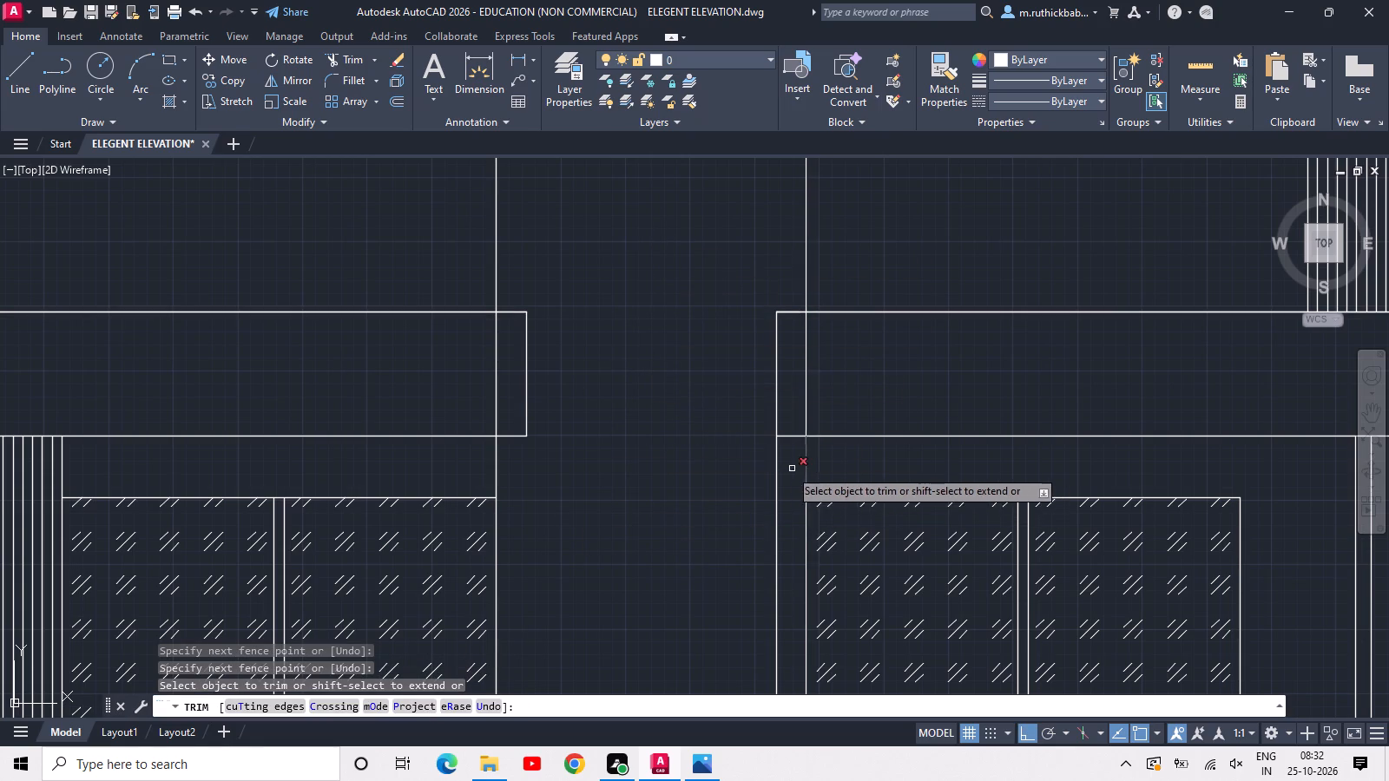
click(777, 469)
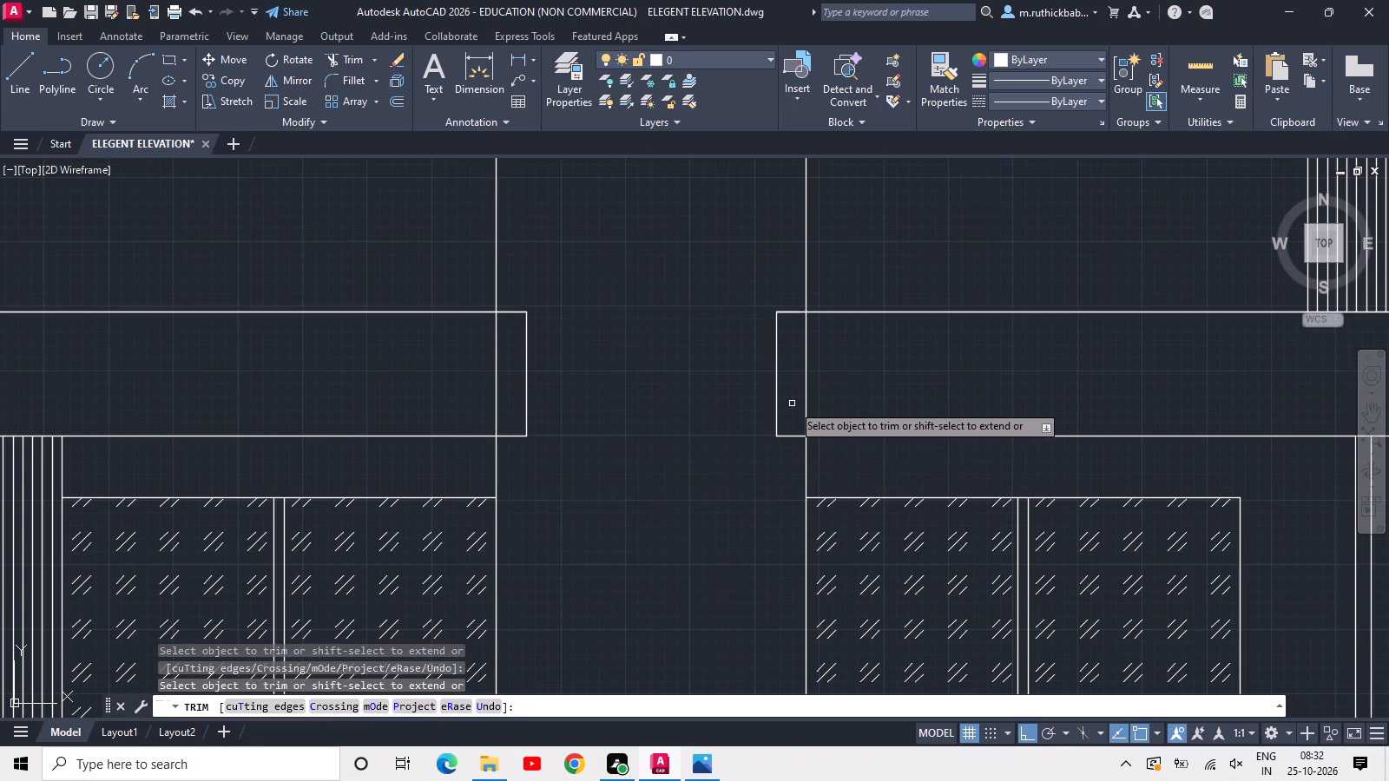
click(792, 399)
click(863, 392)
click(513, 376)
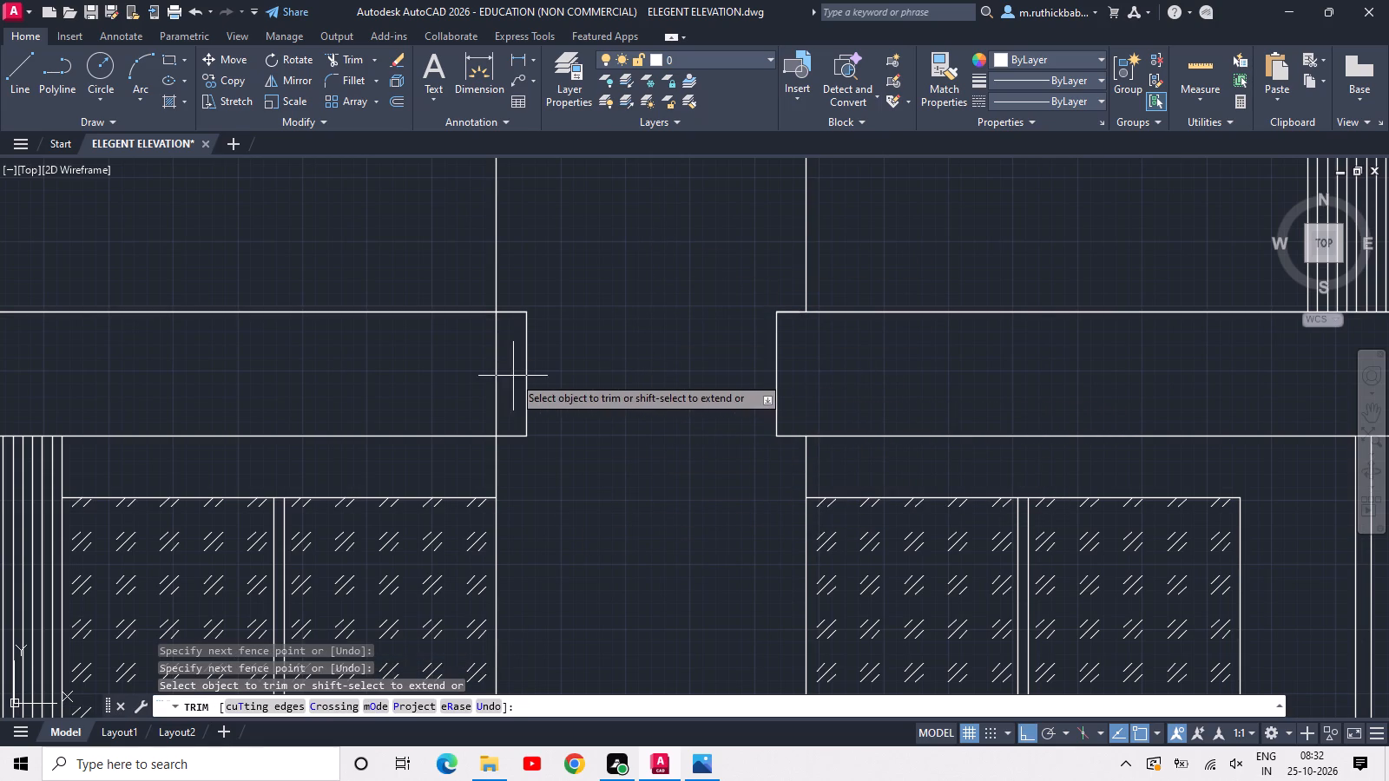
click(453, 373)
scroll(453, 373, down, 3)
key(Escape)
Trim the slab line between the inner and outer frame lines at the outer end of both blocks.
middle_drag(472, 449, 556, 476)
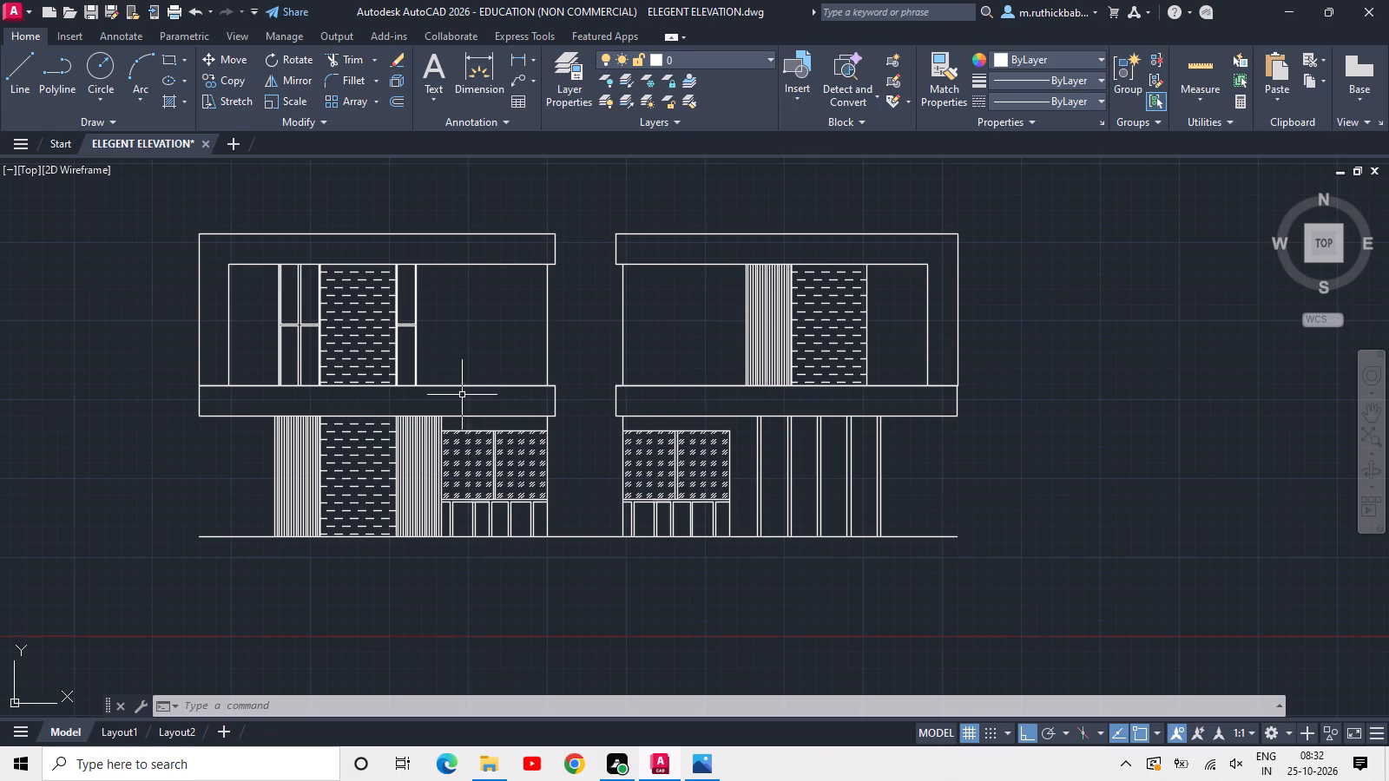
middle_drag(462, 395, 692, 502)
scroll(470, 515, up, 1)
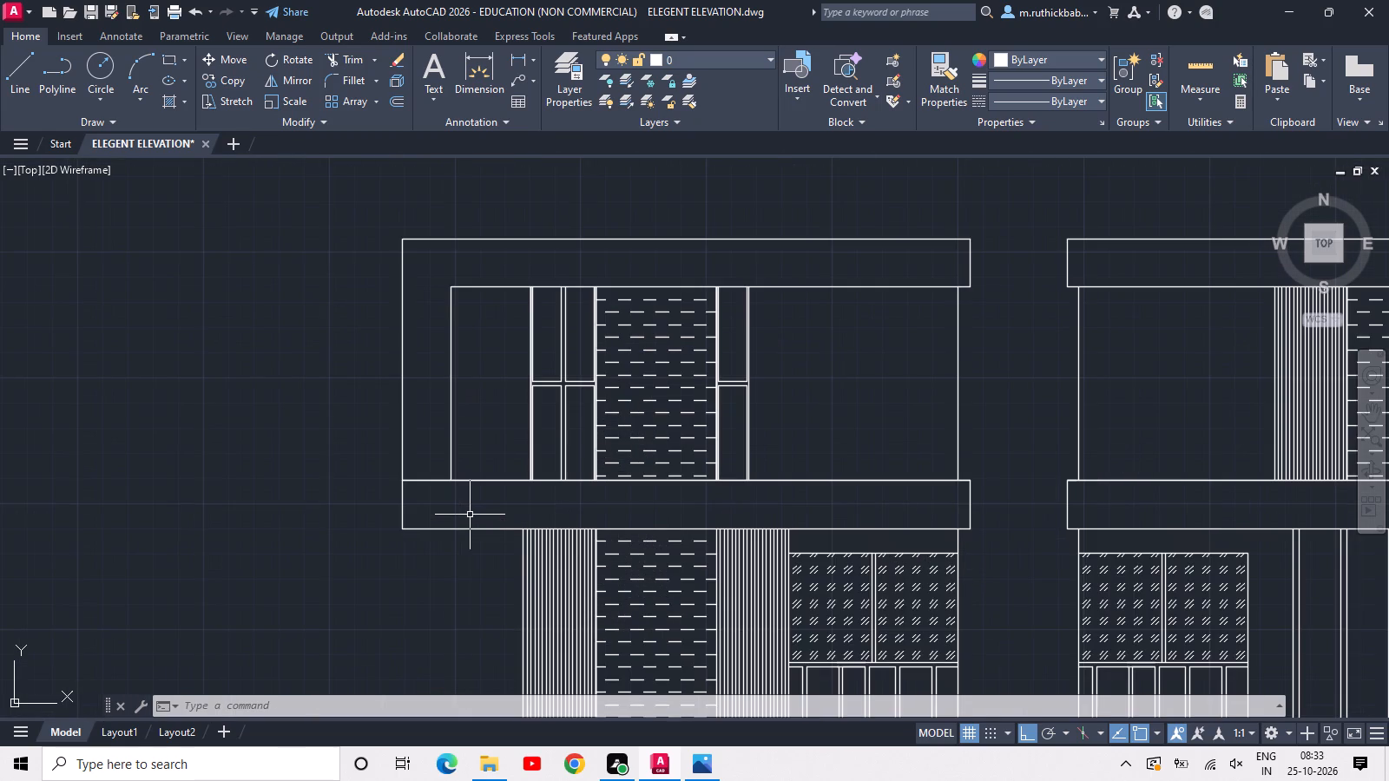
text(TR)
key(space)
key(space)
click(440, 496)
click(432, 463)
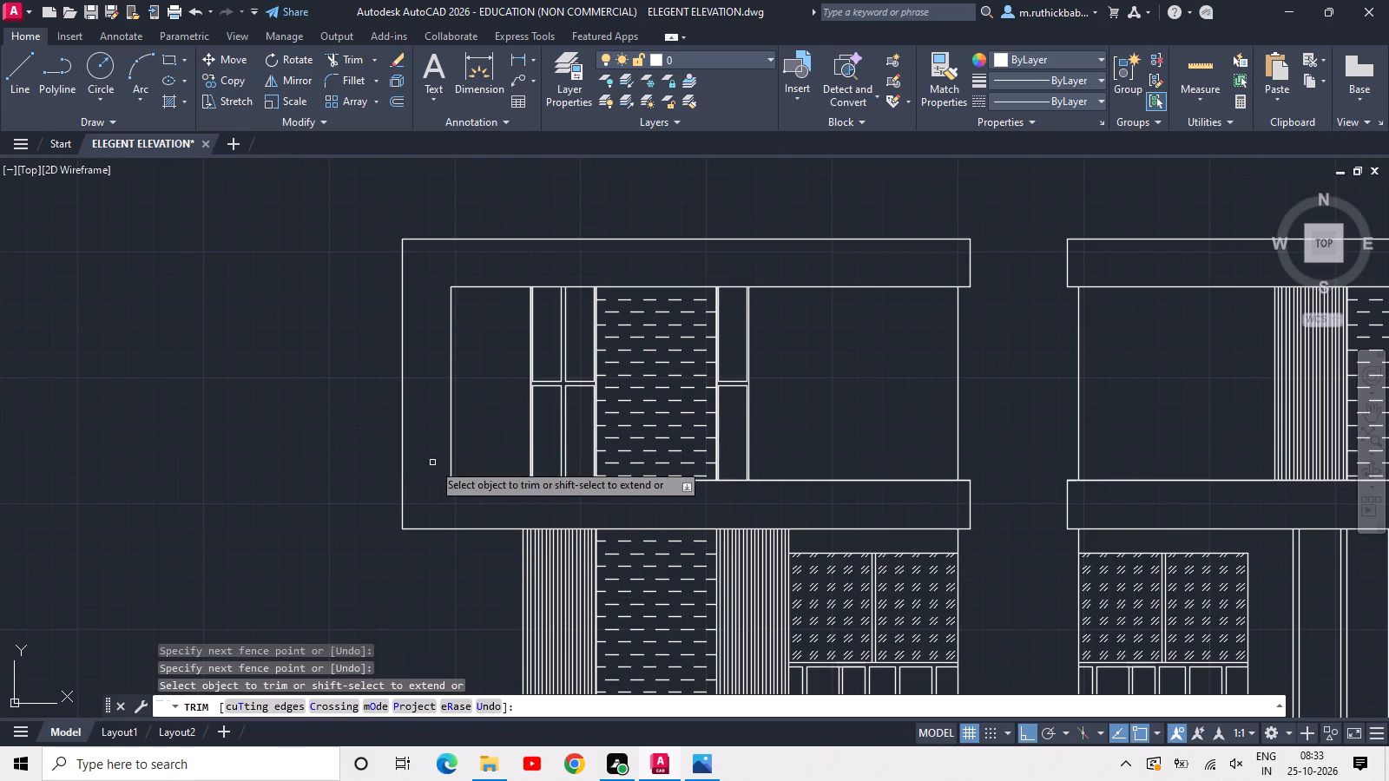
scroll(432, 463, down, 1)
scroll(1168, 484, up, 1)
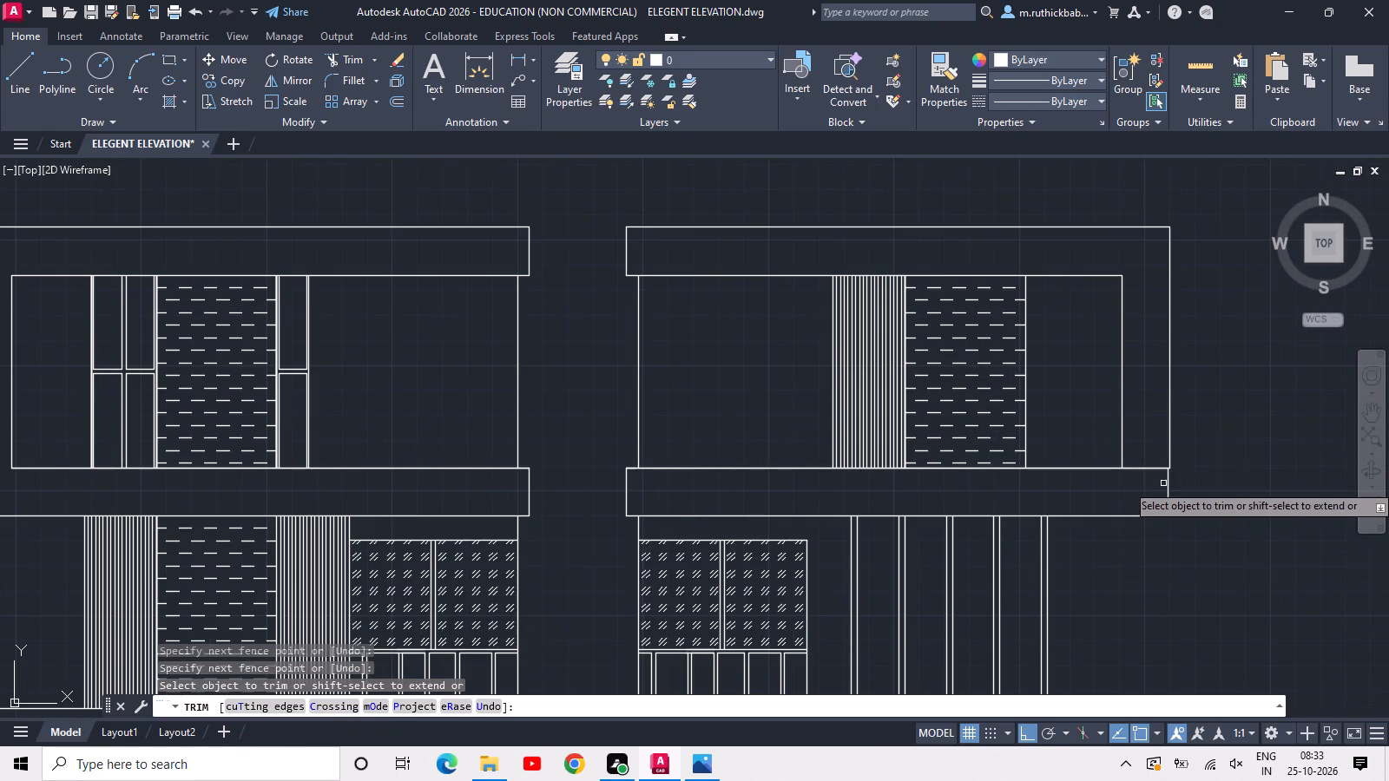
click(1162, 483)
click(1149, 428)
scroll(1208, 479, up, 5)
key(Escape)
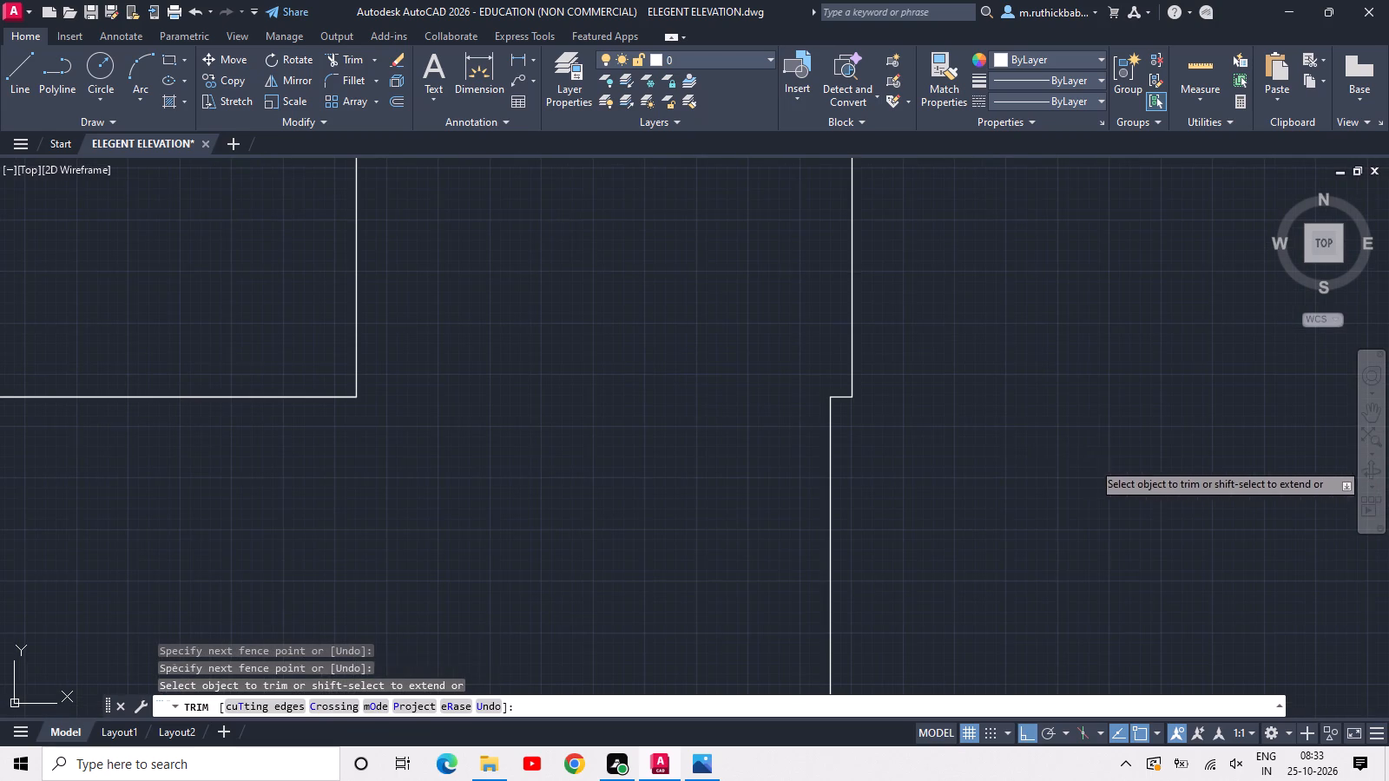
Stretch the lower end of the right block's outer frame line onto the top of the slab band's end line.
scroll(894, 428, down, 2)
middle_drag(903, 422, 596, 603)
scroll(579, 611, down, 3)
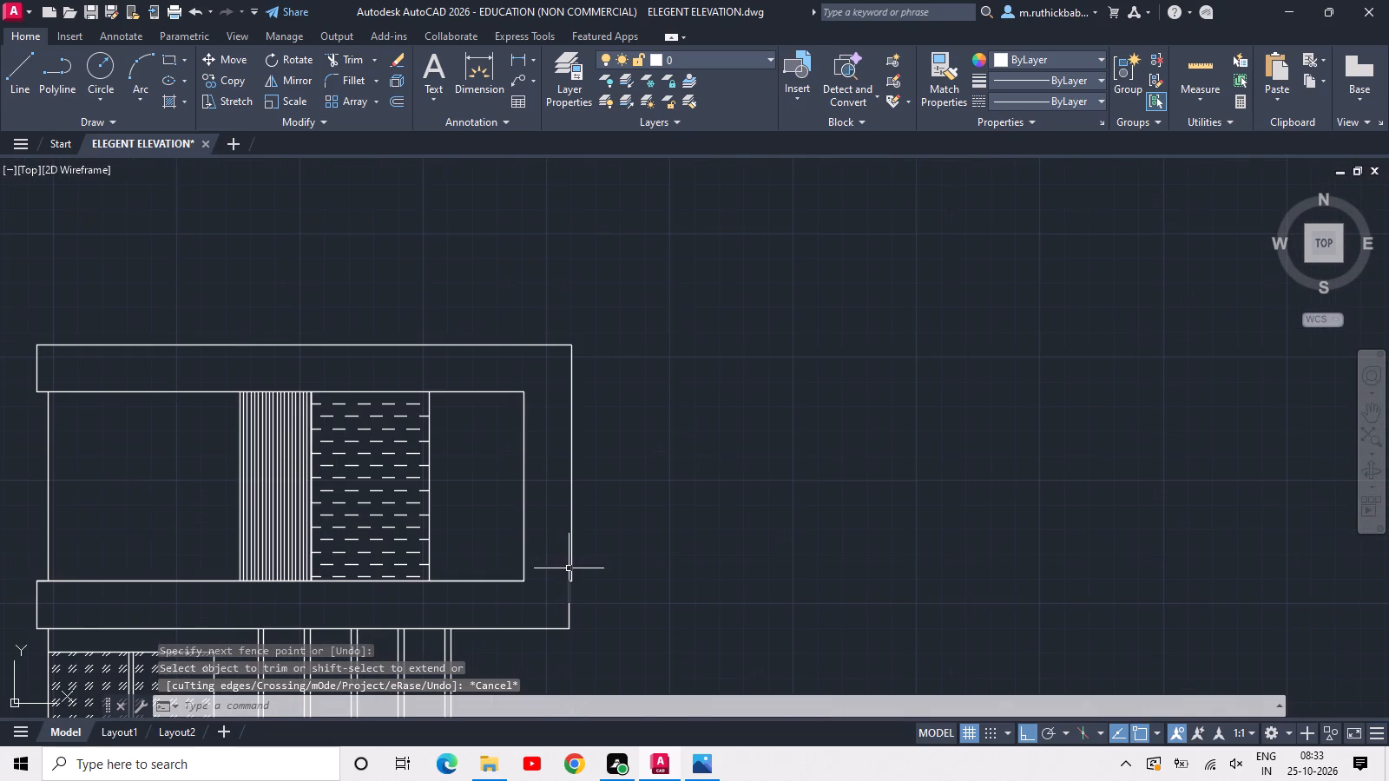
click(571, 581)
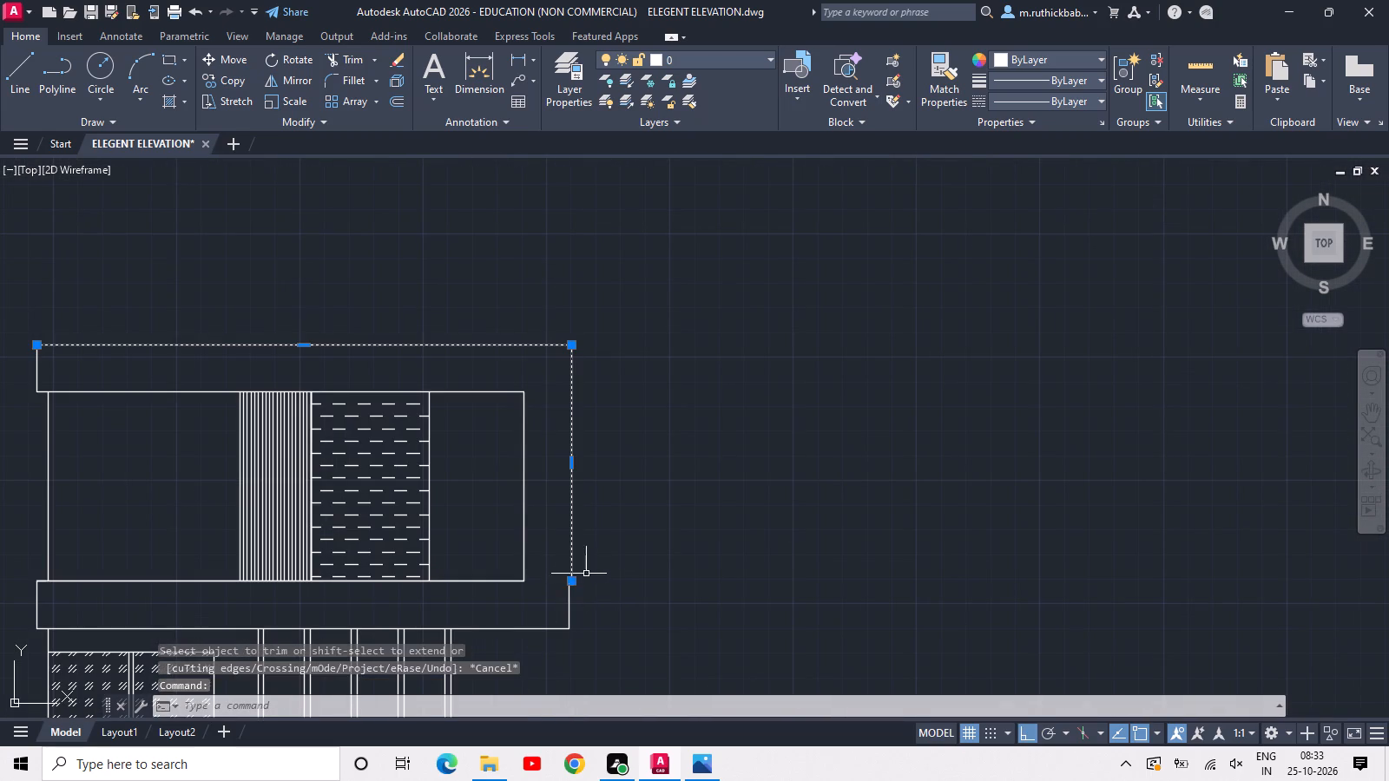
scroll(593, 573, up, 4)
middle_drag(550, 594, 904, 528)
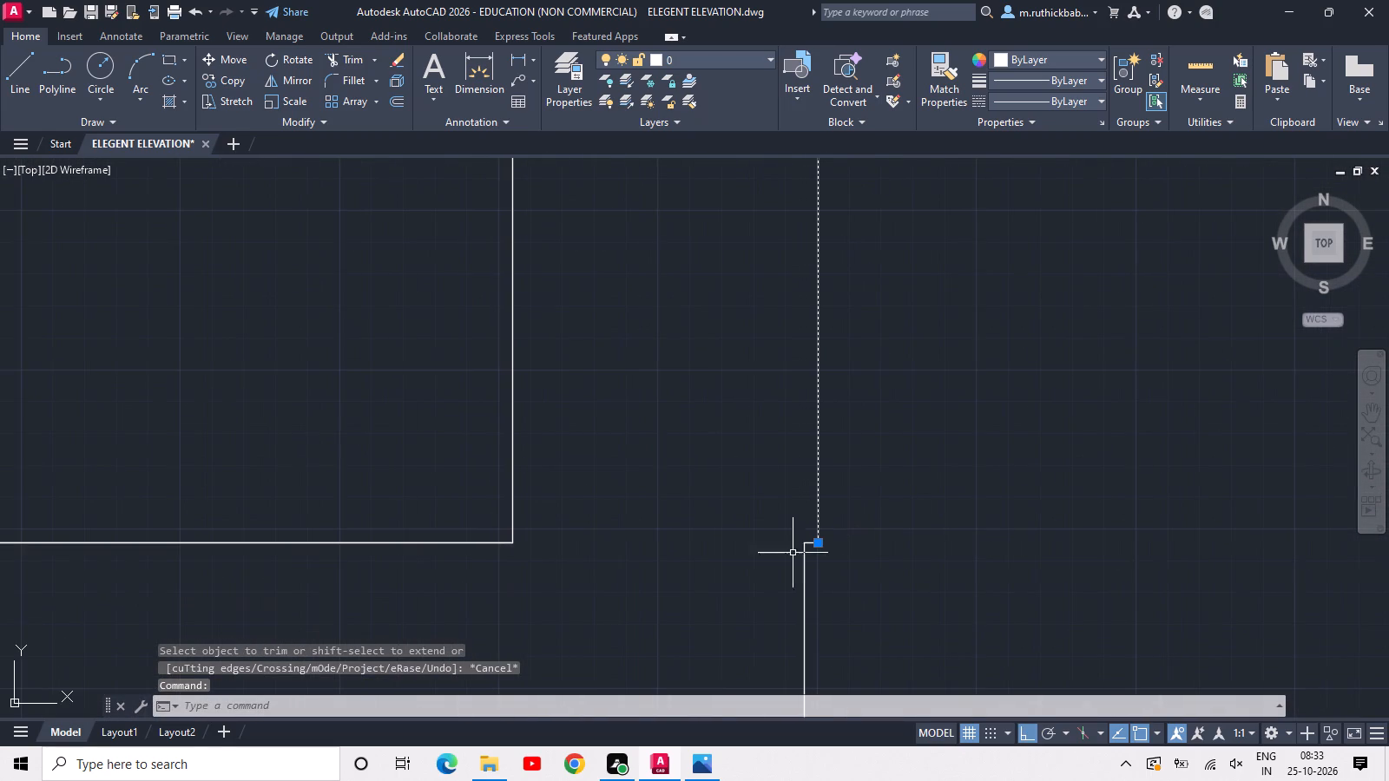
click(820, 541)
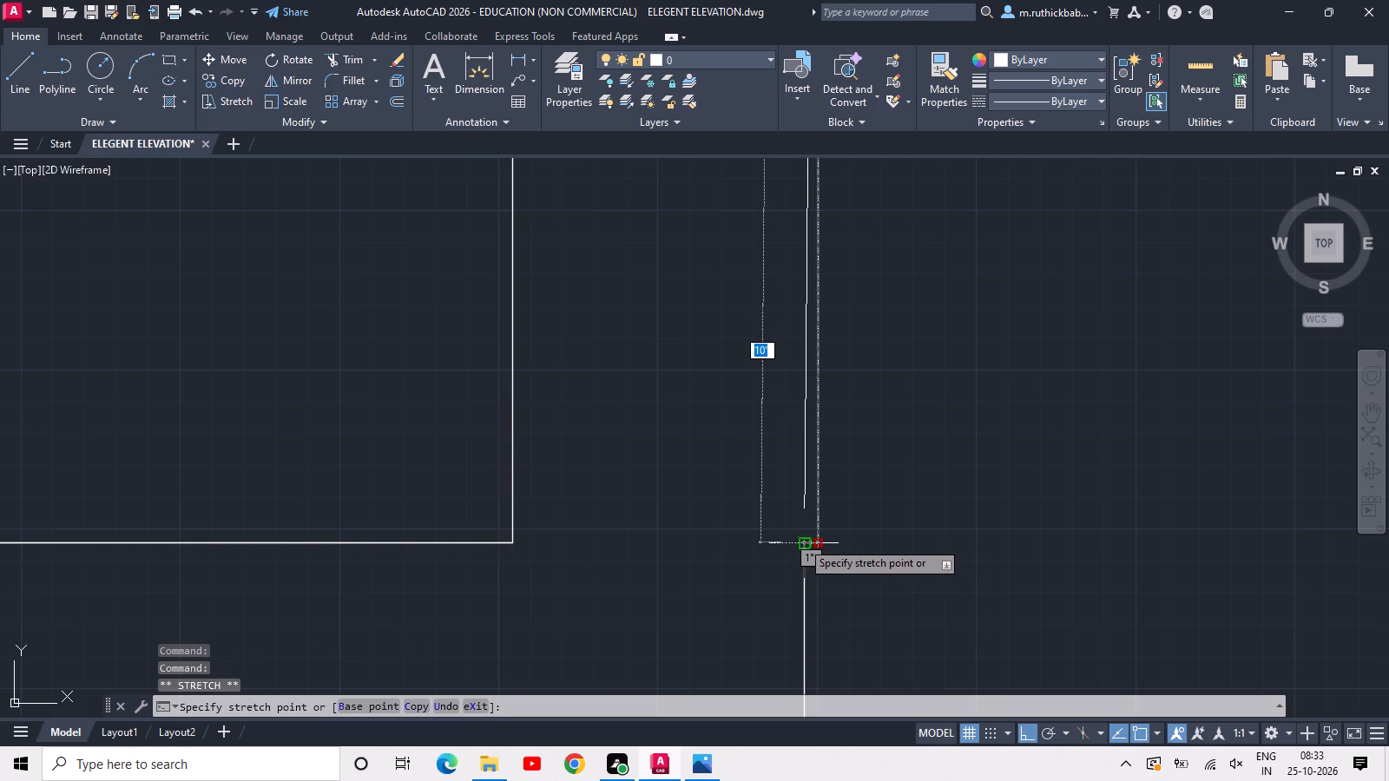
click(801, 541)
scroll(817, 531, down, 2)
key(Escape)
Delete the short leftover slab line stub projecting past the right block's outer edge.
scroll(875, 536, down, 3)
scroll(888, 530, up, 2)
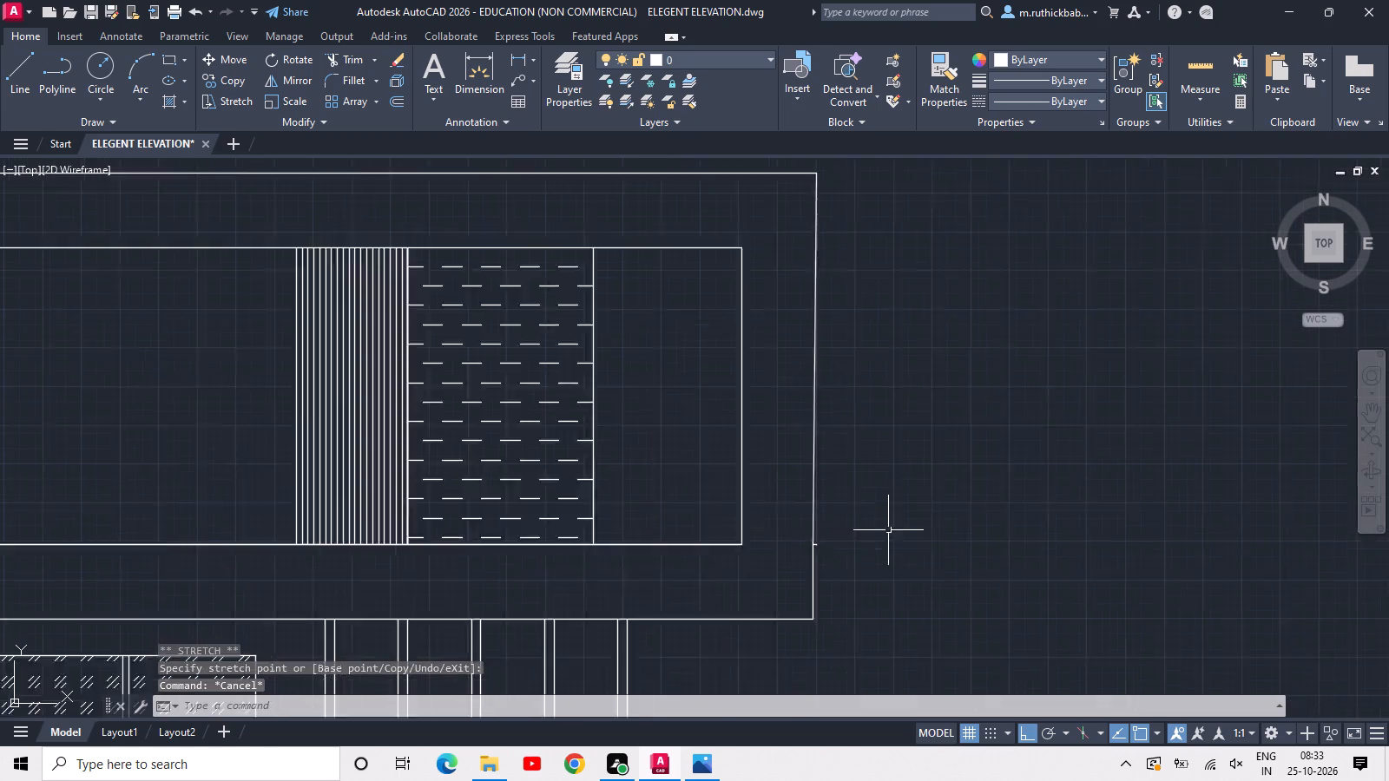
scroll(888, 530, up, 5)
middle_drag(641, 620, 1111, 412)
scroll(928, 509, up, 2)
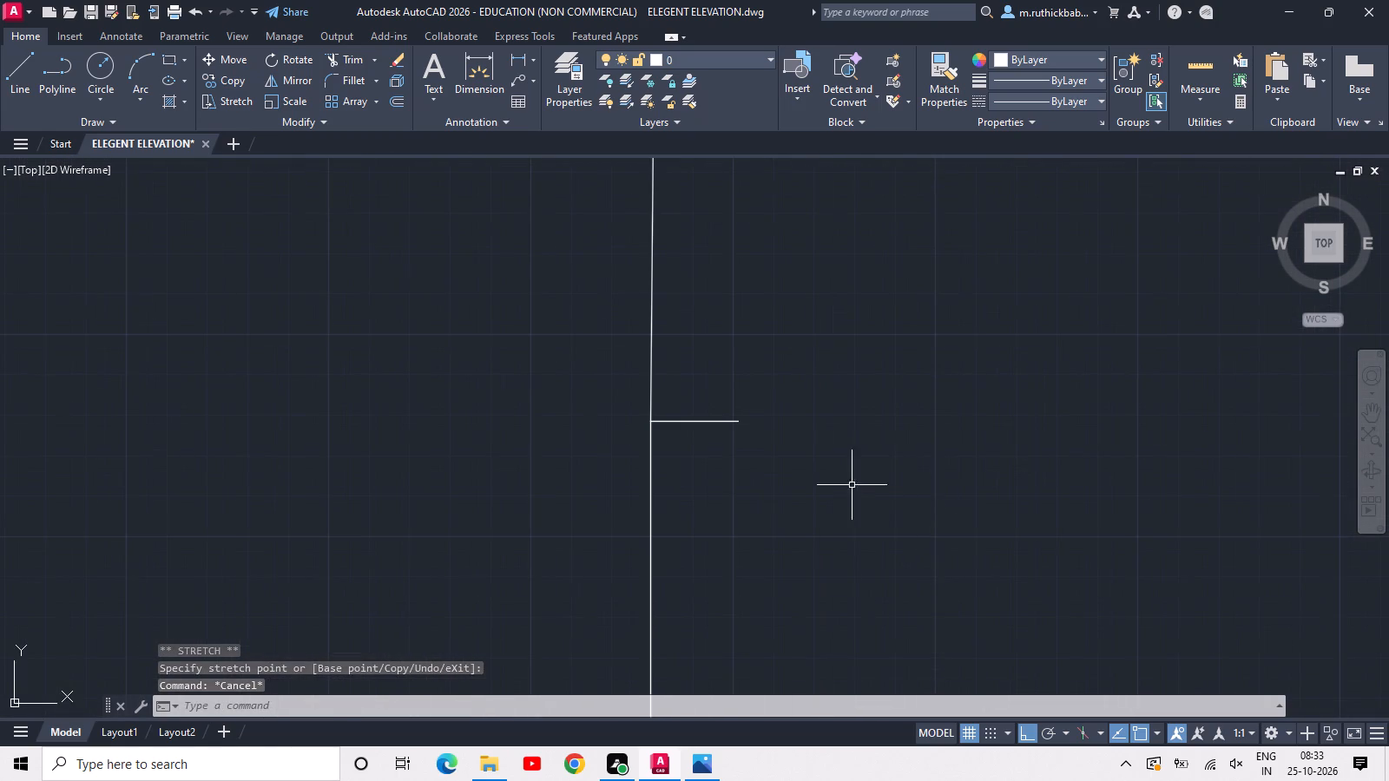
drag(852, 485, 820, 466)
click(724, 384)
key(Delete)
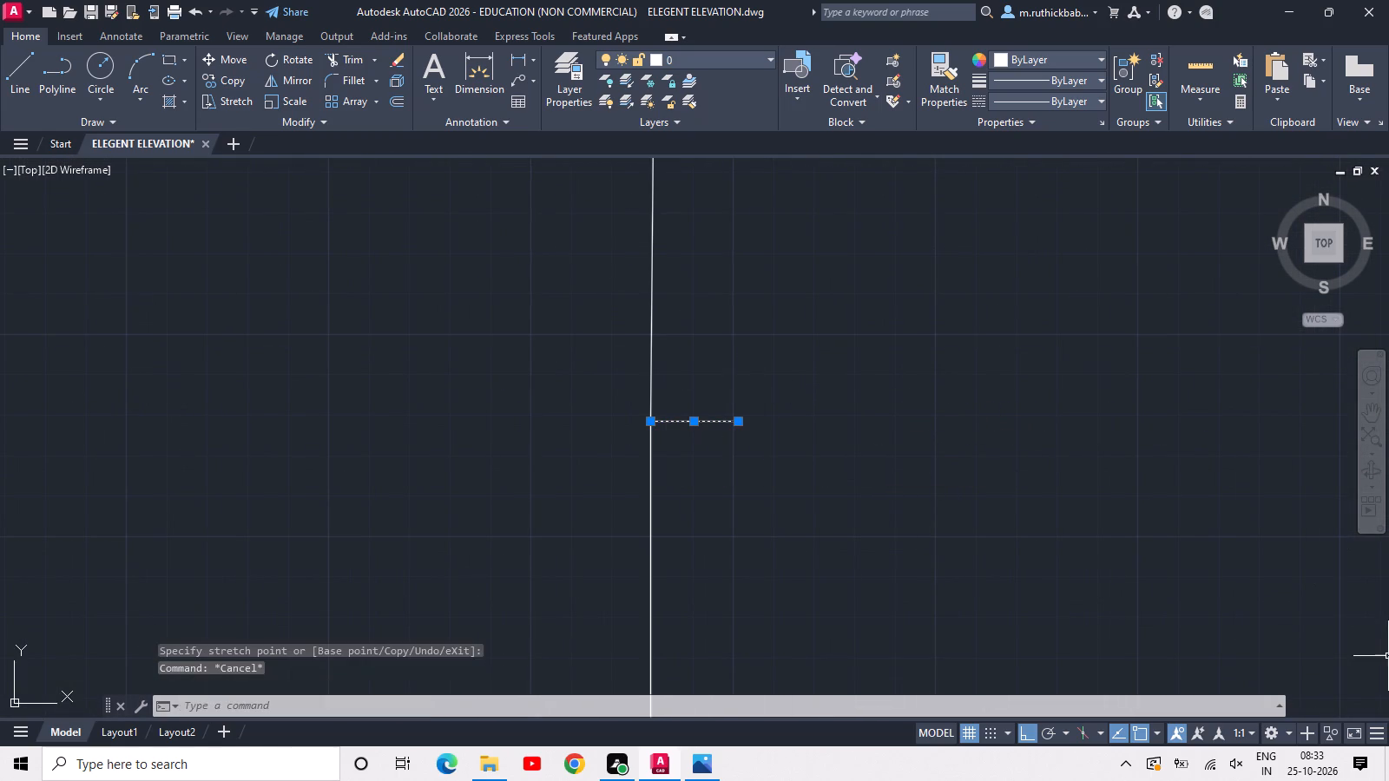
Insert the Trees - Imperial sample block over the right block's outer frame edge, near the slab band.
scroll(1388, 660, down, 7)
scroll(1255, 634, down, 3)
middle_drag(1214, 619, 1039, 564)
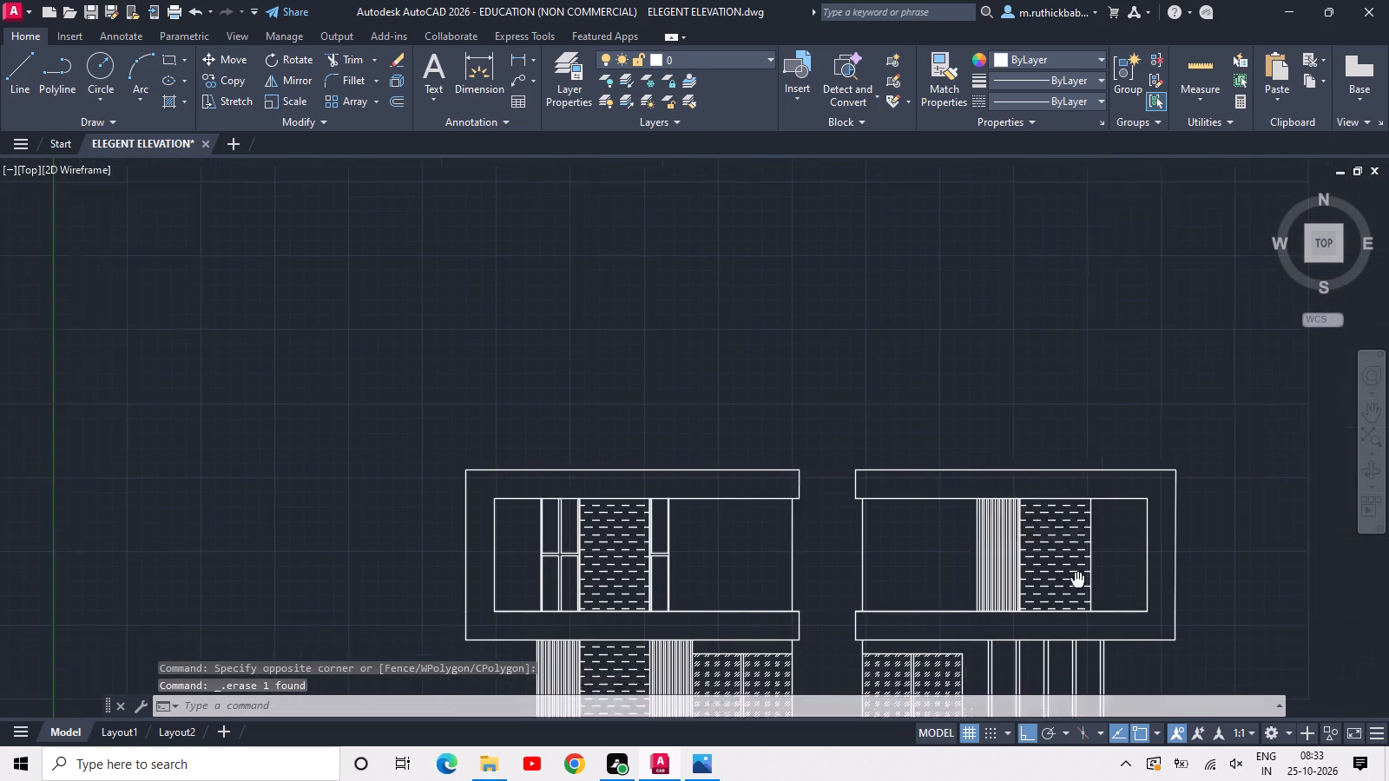
middle_drag(1039, 564, 881, 476)
scroll(859, 477, down, 1)
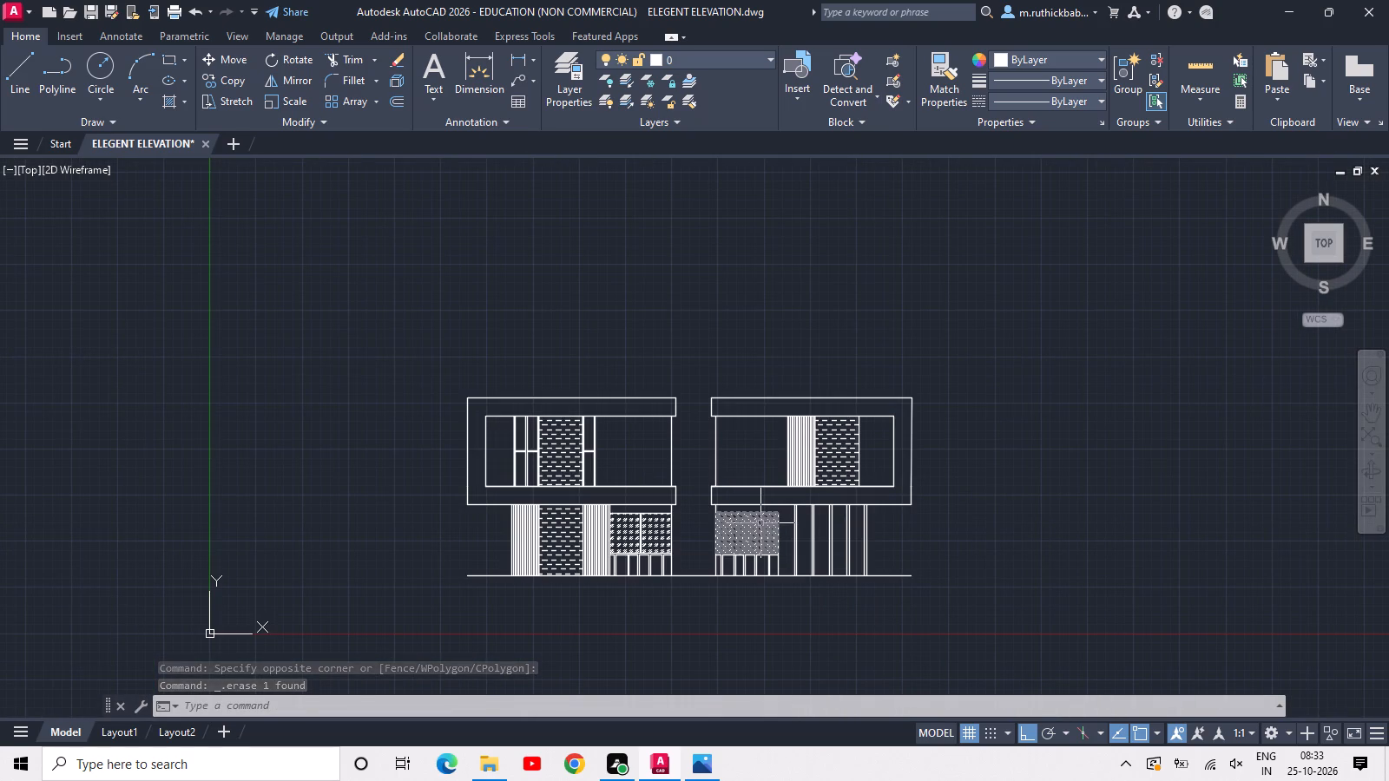
scroll(687, 518, up, 1)
scroll(687, 518, down, 1)
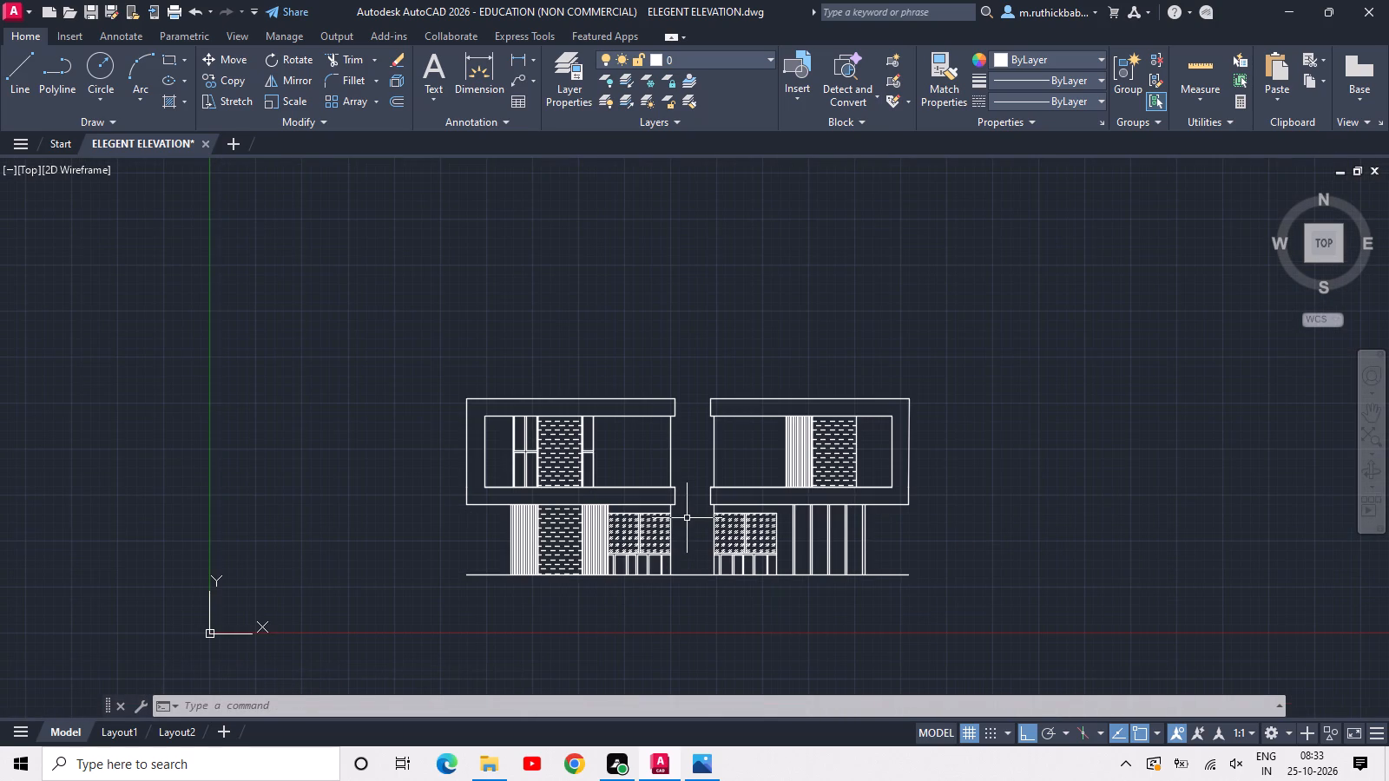
key(ctrl+3)
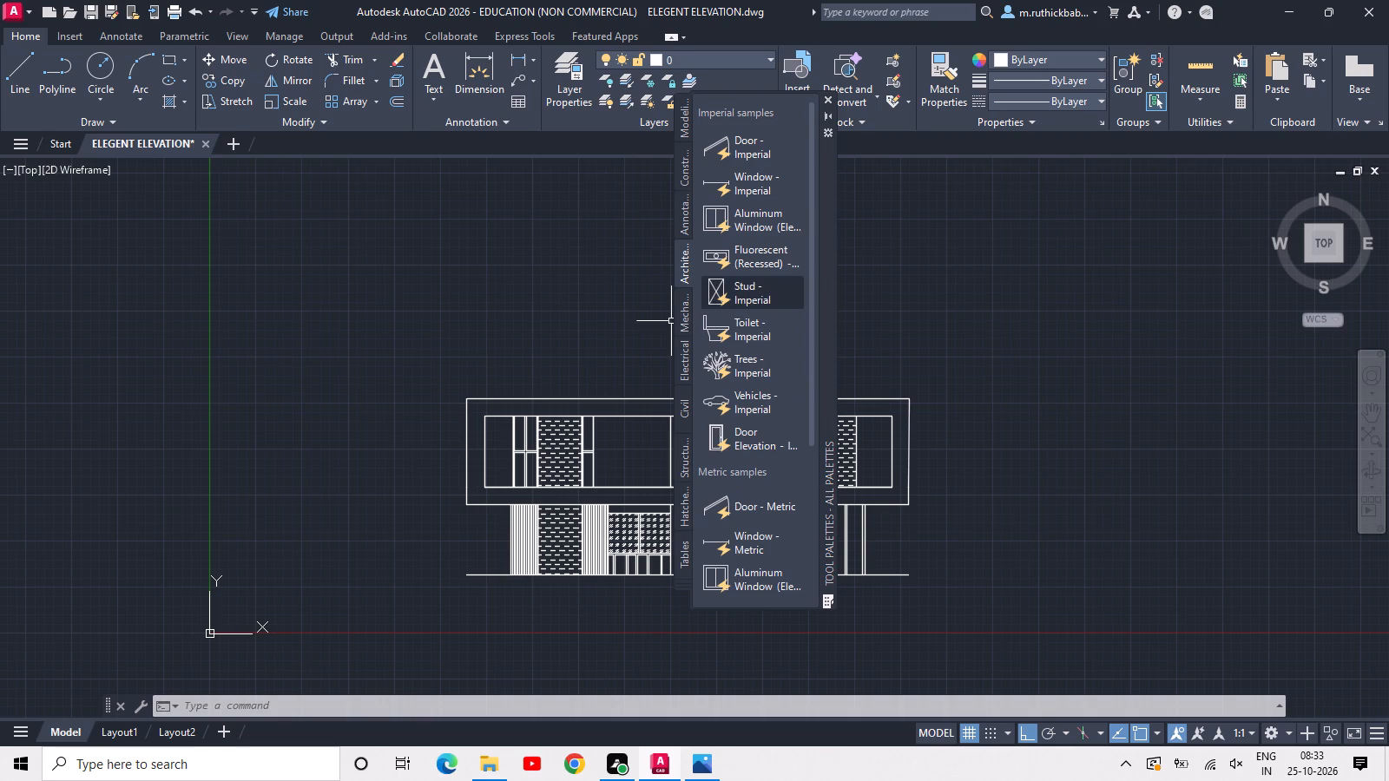
drag(733, 357, 290, 520)
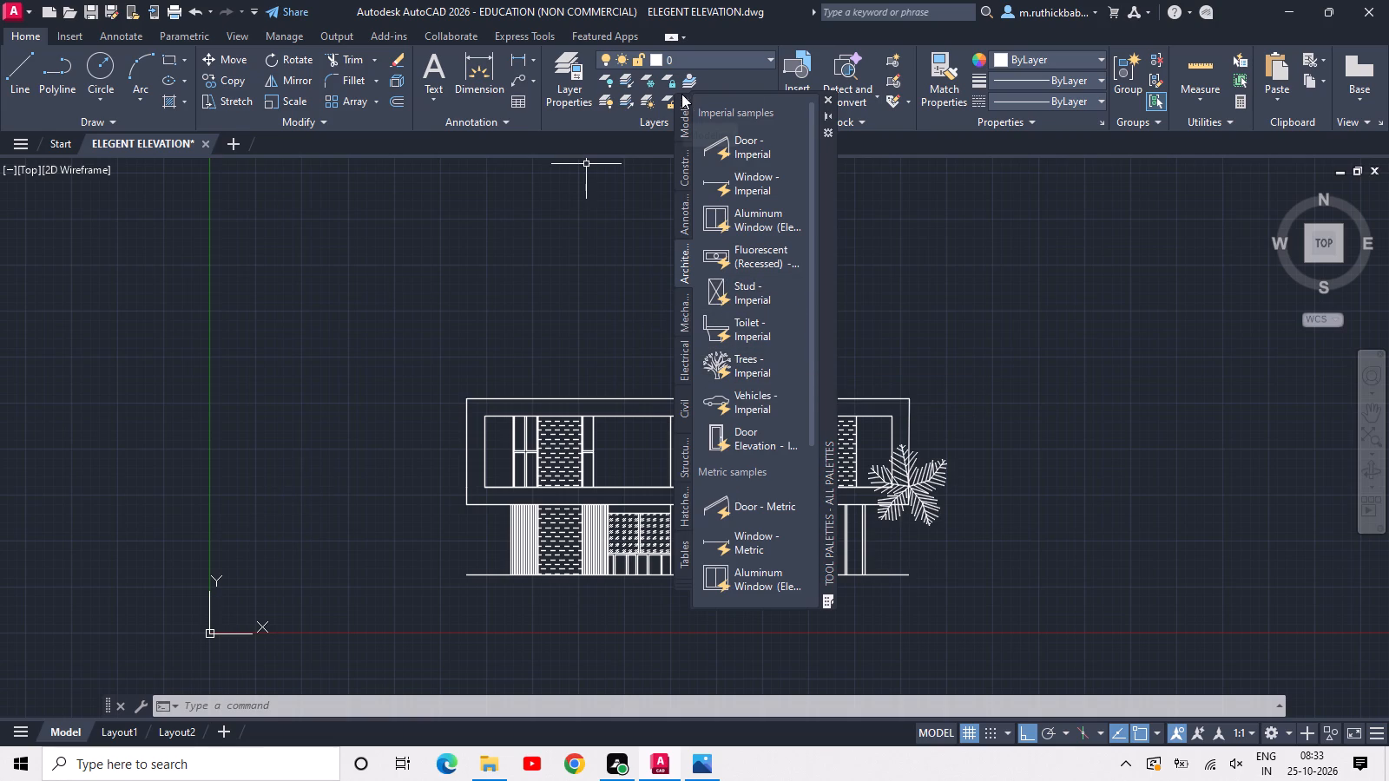
click(826, 96)
Move the palm tree clear of the right block's outer edge and switch its block view to Shrub (Elevation).
scroll(923, 524, up, 2)
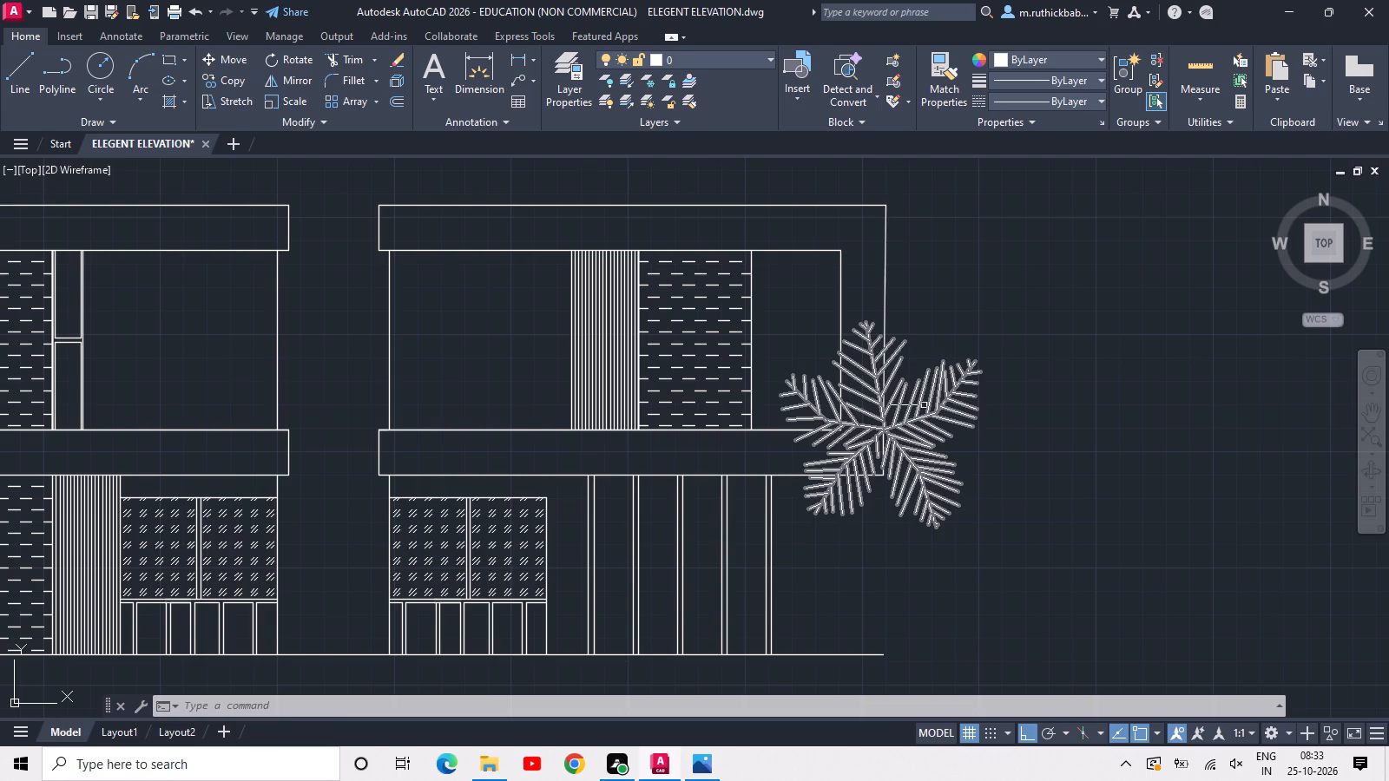
click(924, 406)
click(897, 450)
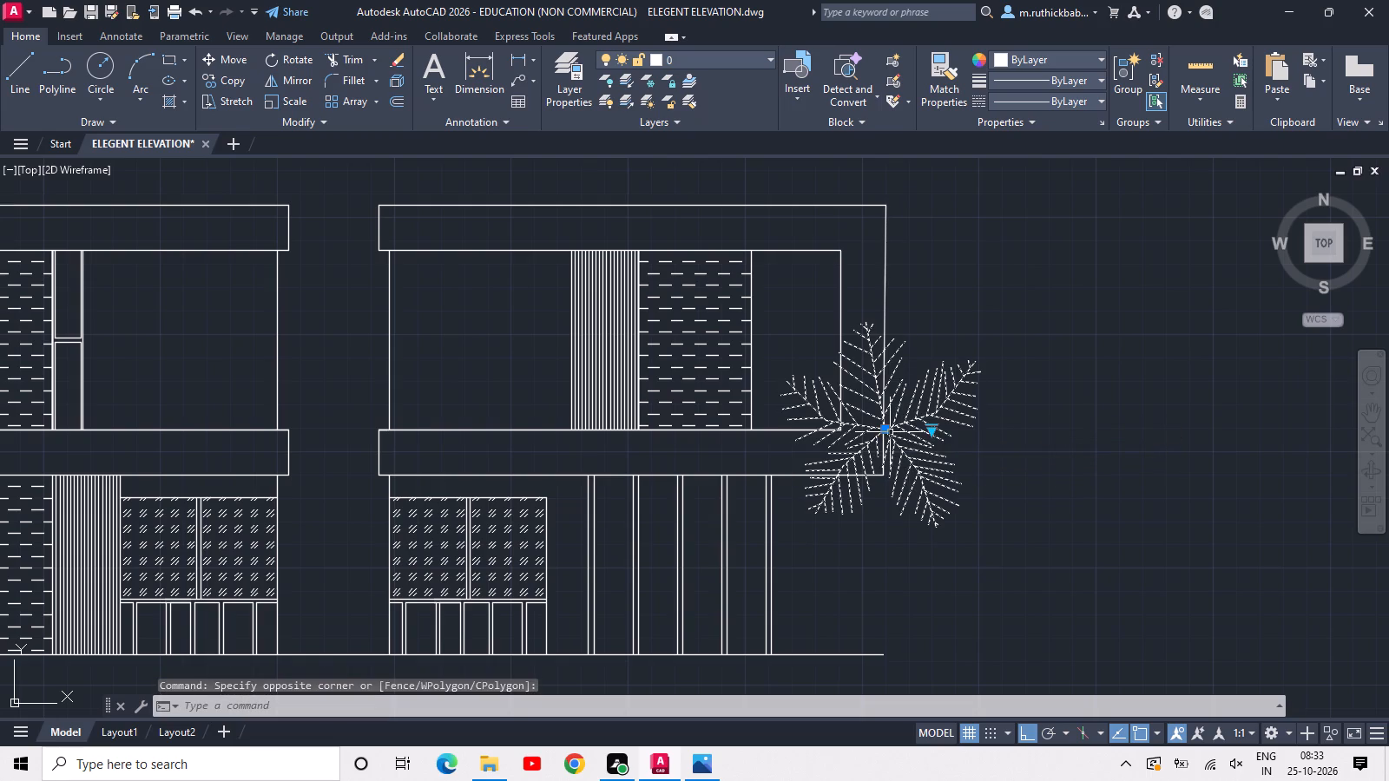
click(888, 432)
click(1027, 462)
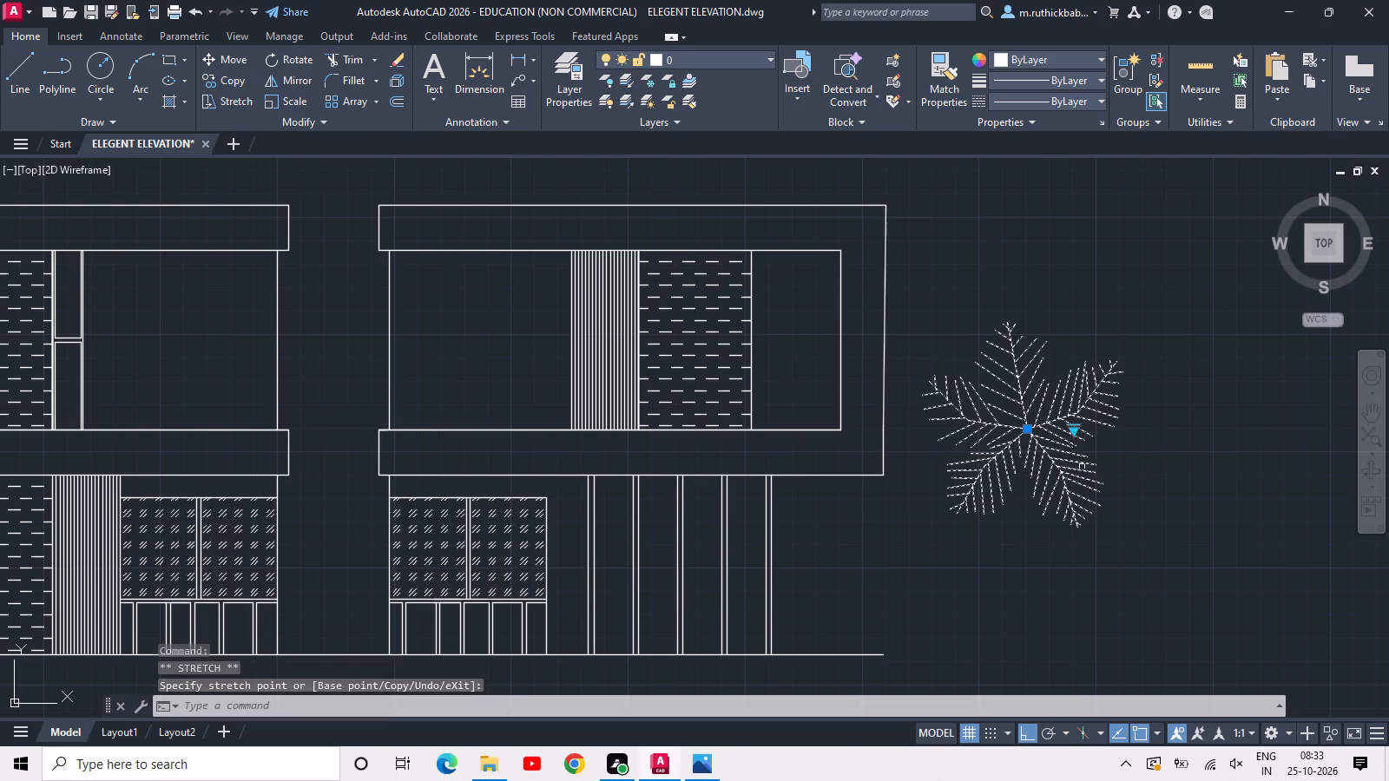
click(1076, 435)
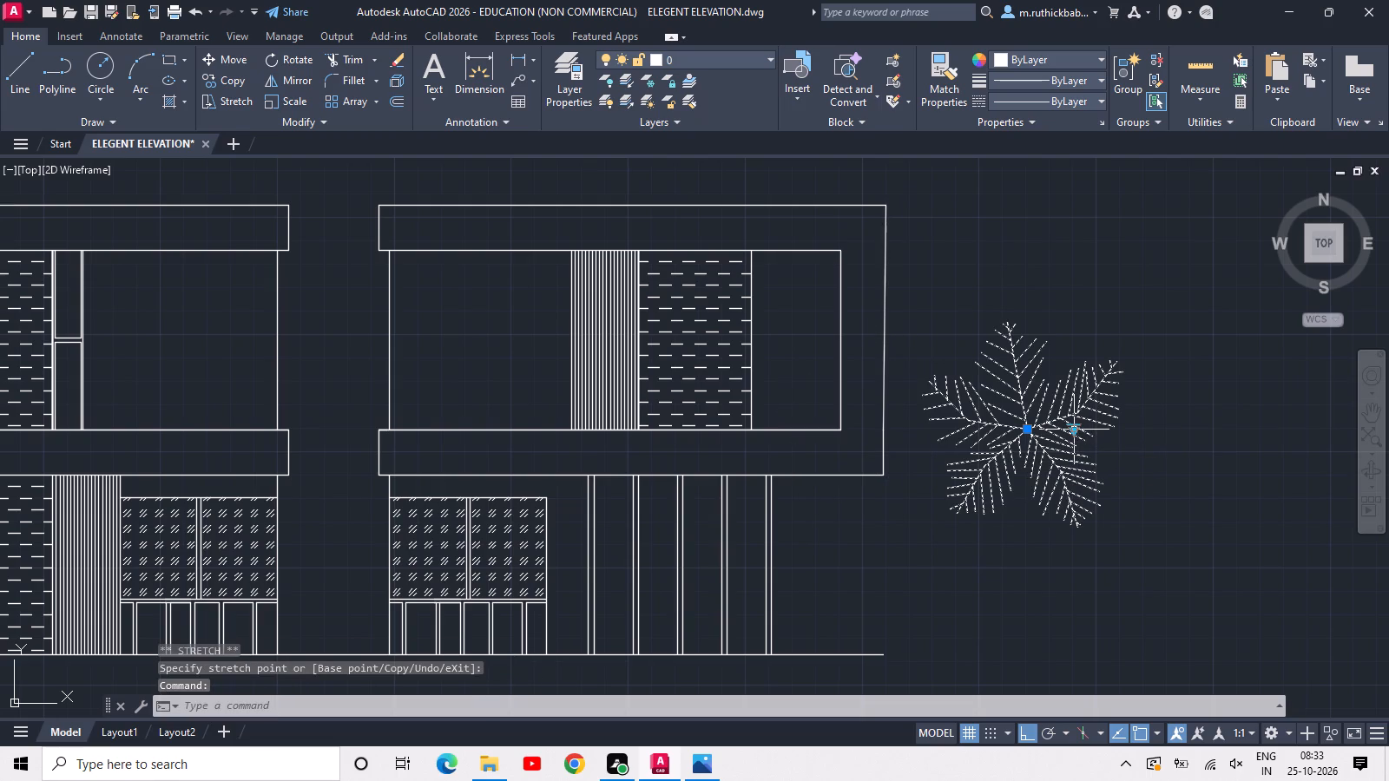
click(1074, 431)
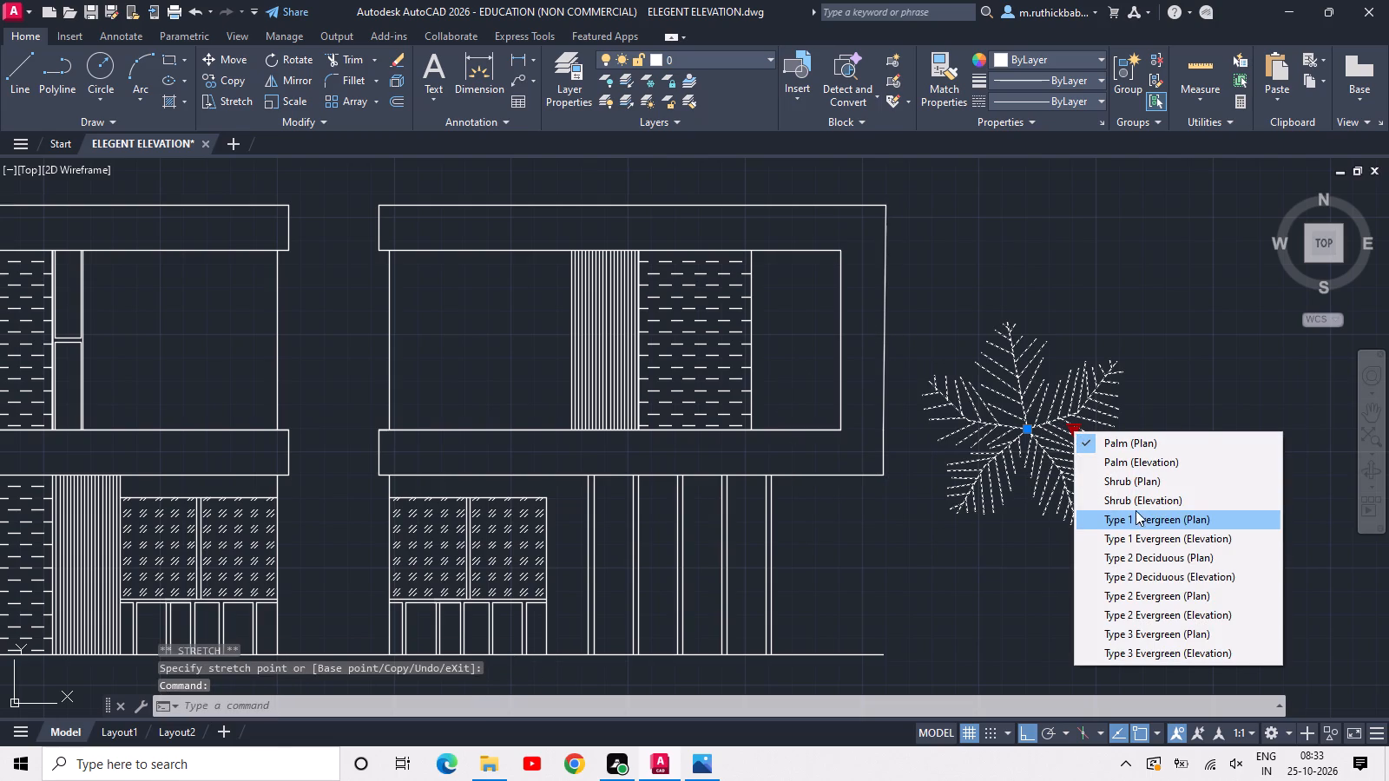
click(1130, 499)
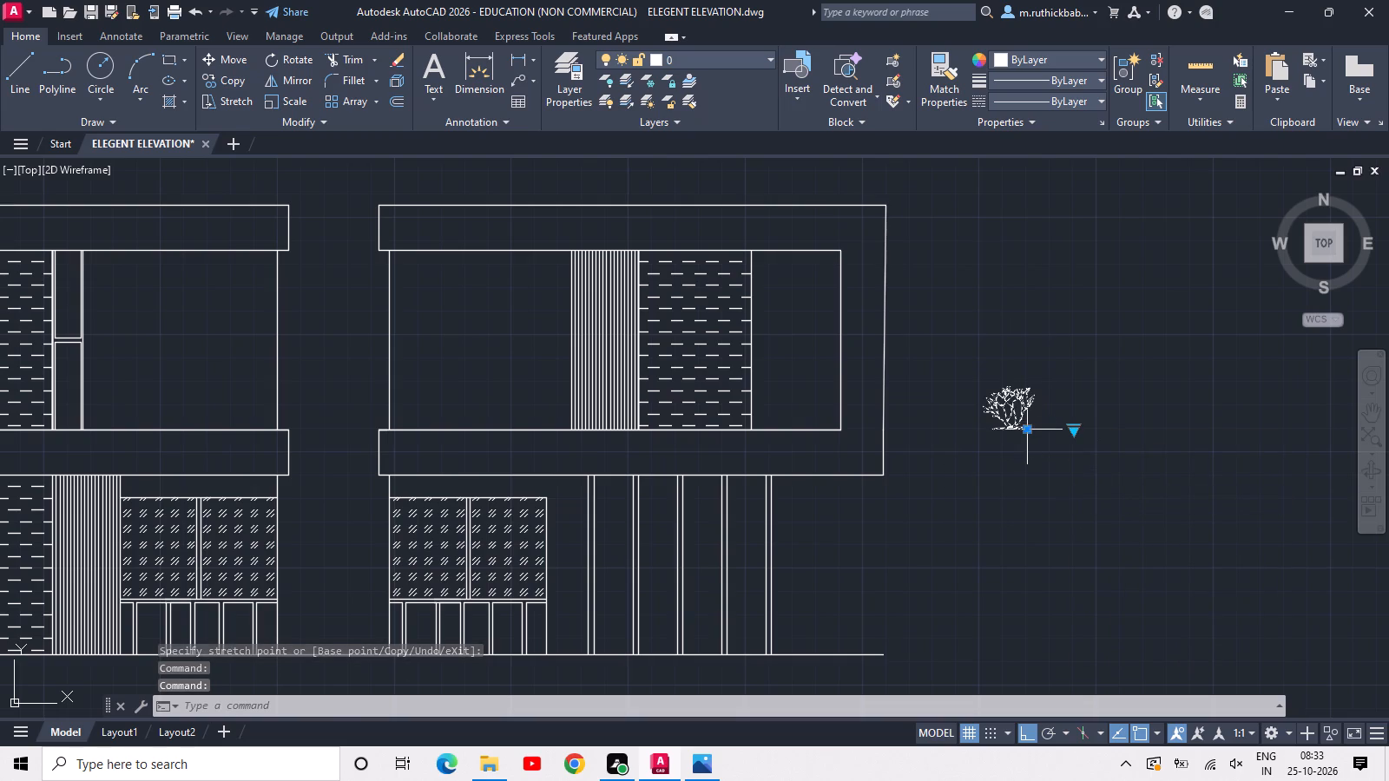
Move the shrub onto the slab top in the right block's upper storey, between its inner wall line and the striped panel.
click(1032, 430)
click(1012, 437)
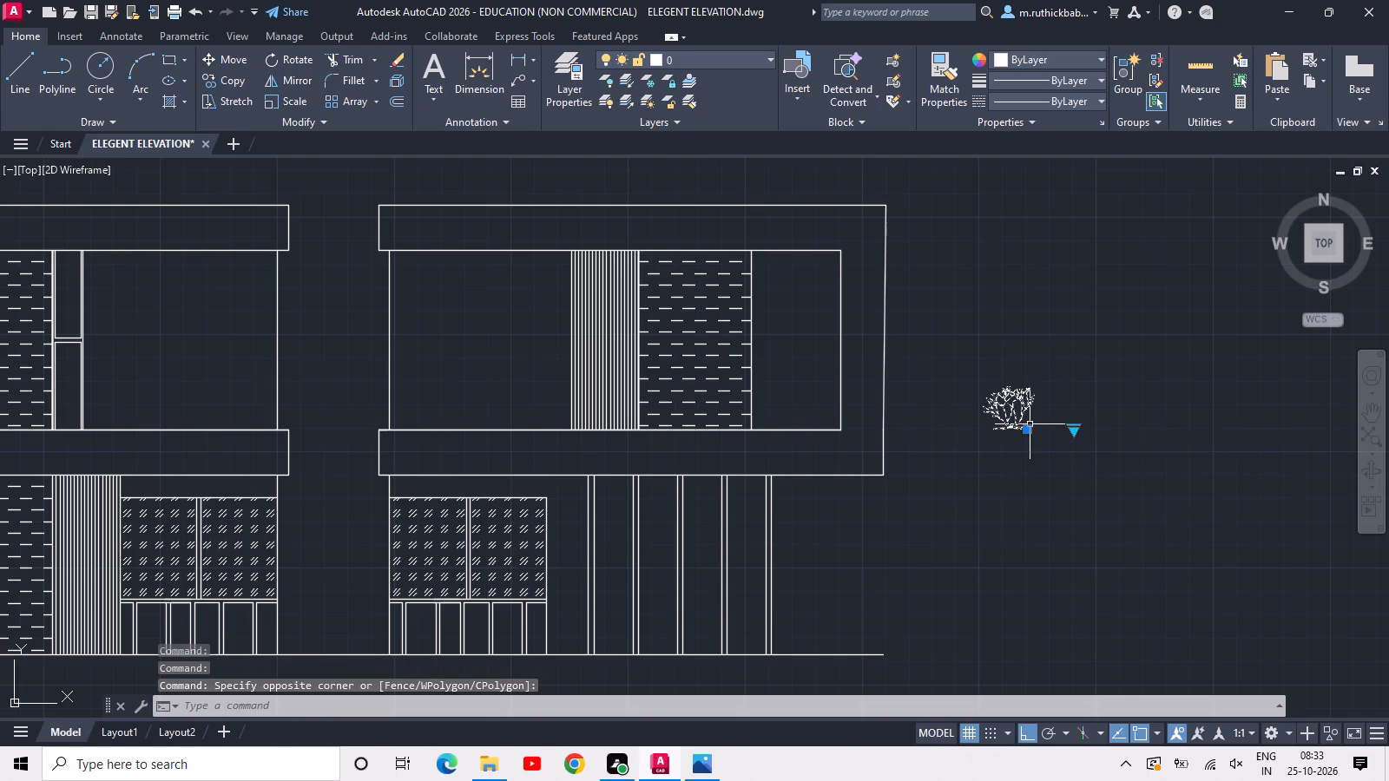
click(1029, 429)
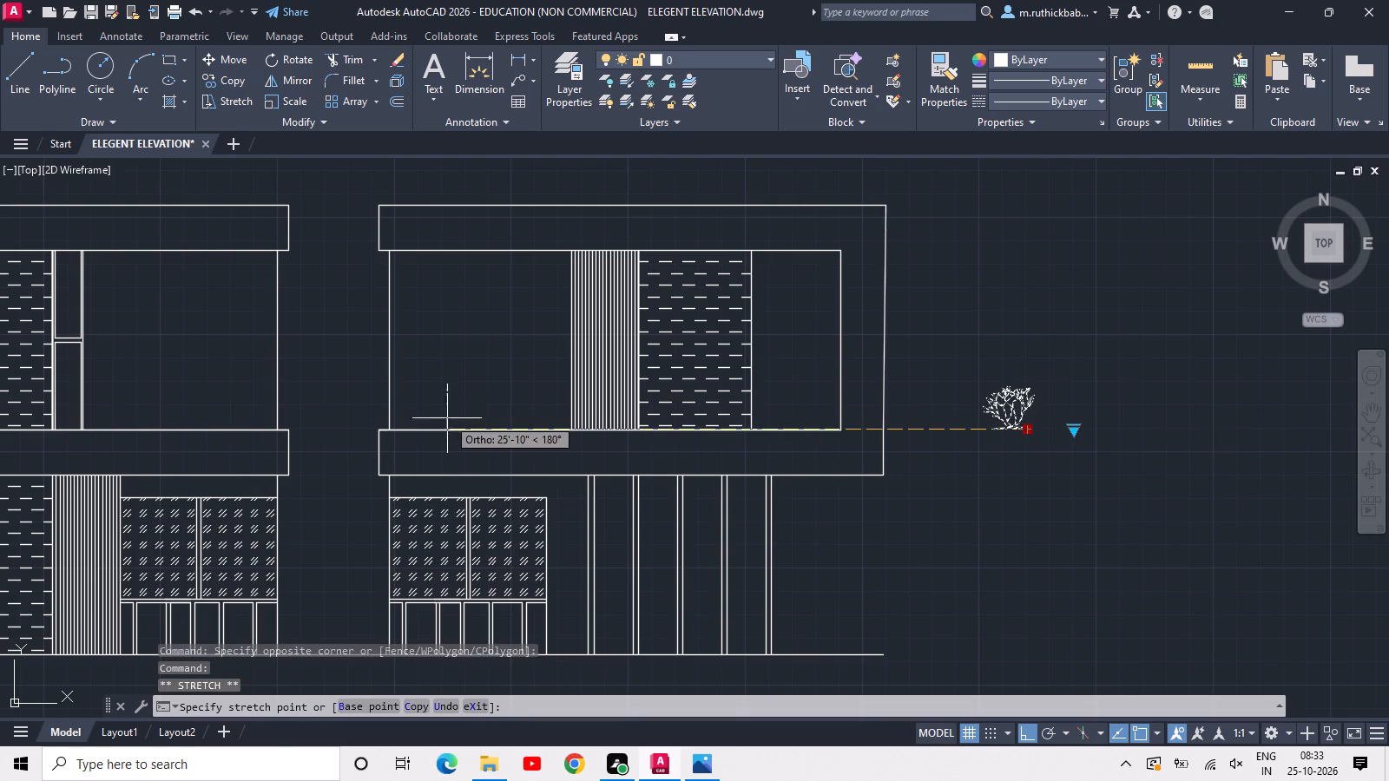
click(472, 424)
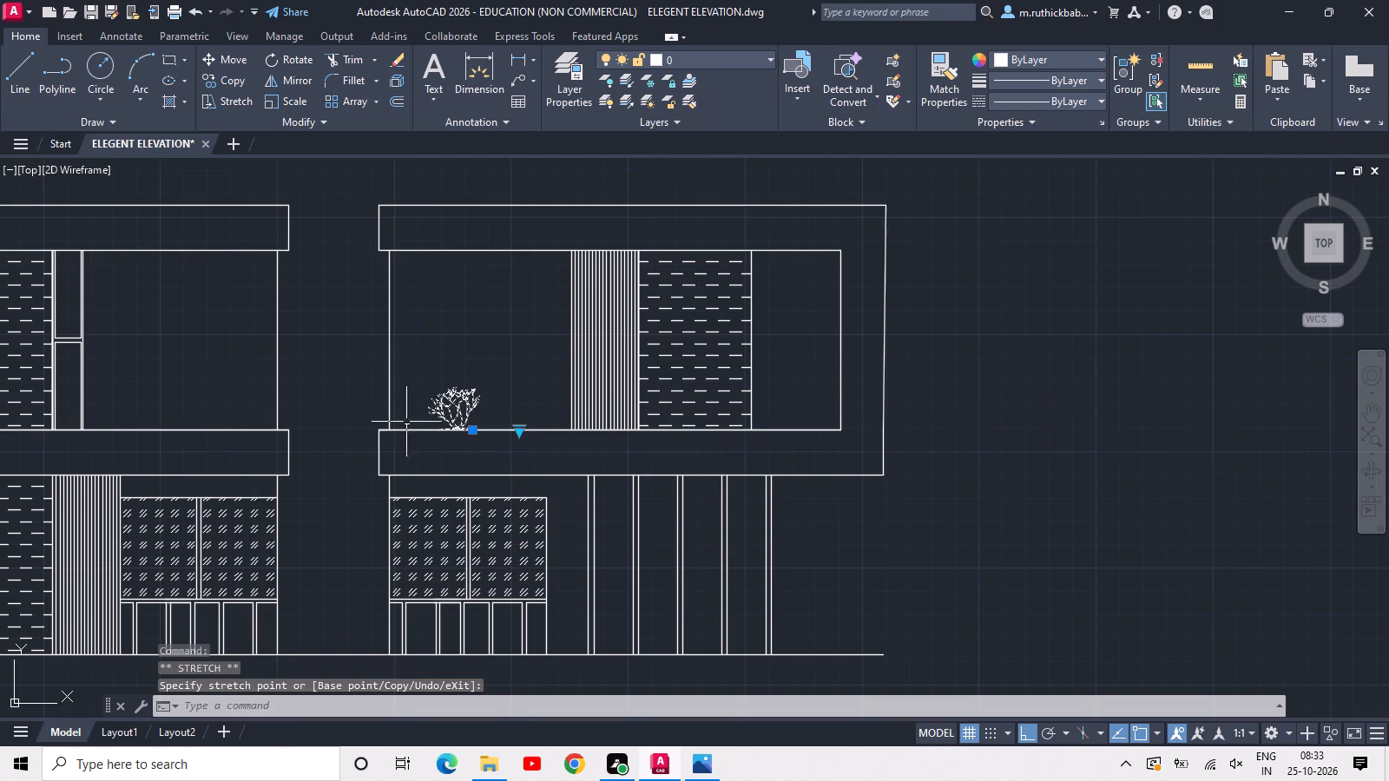
Copy the shrub to the left block's inner slab end, the right block's outer slab end, and the ground line: one right, two left.
text(CO)
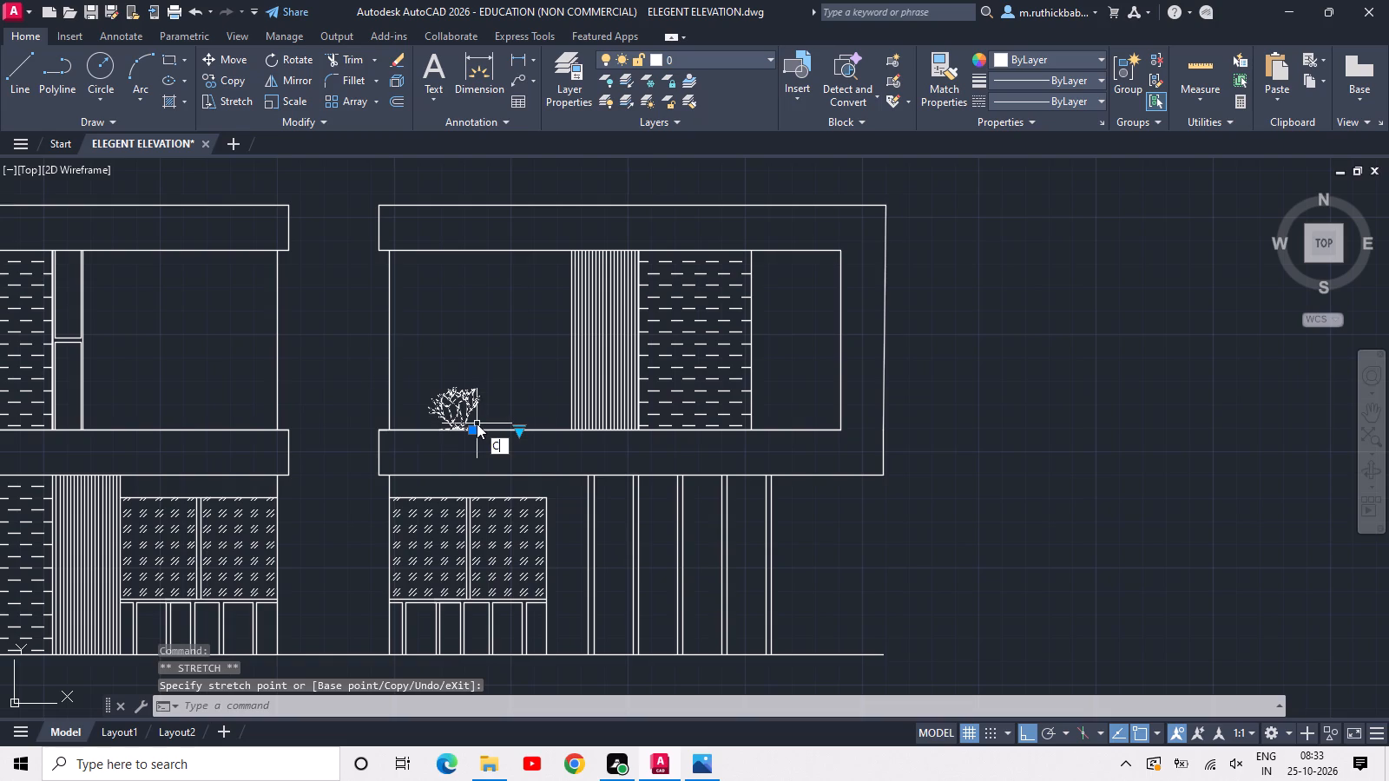
key(space)
click(469, 429)
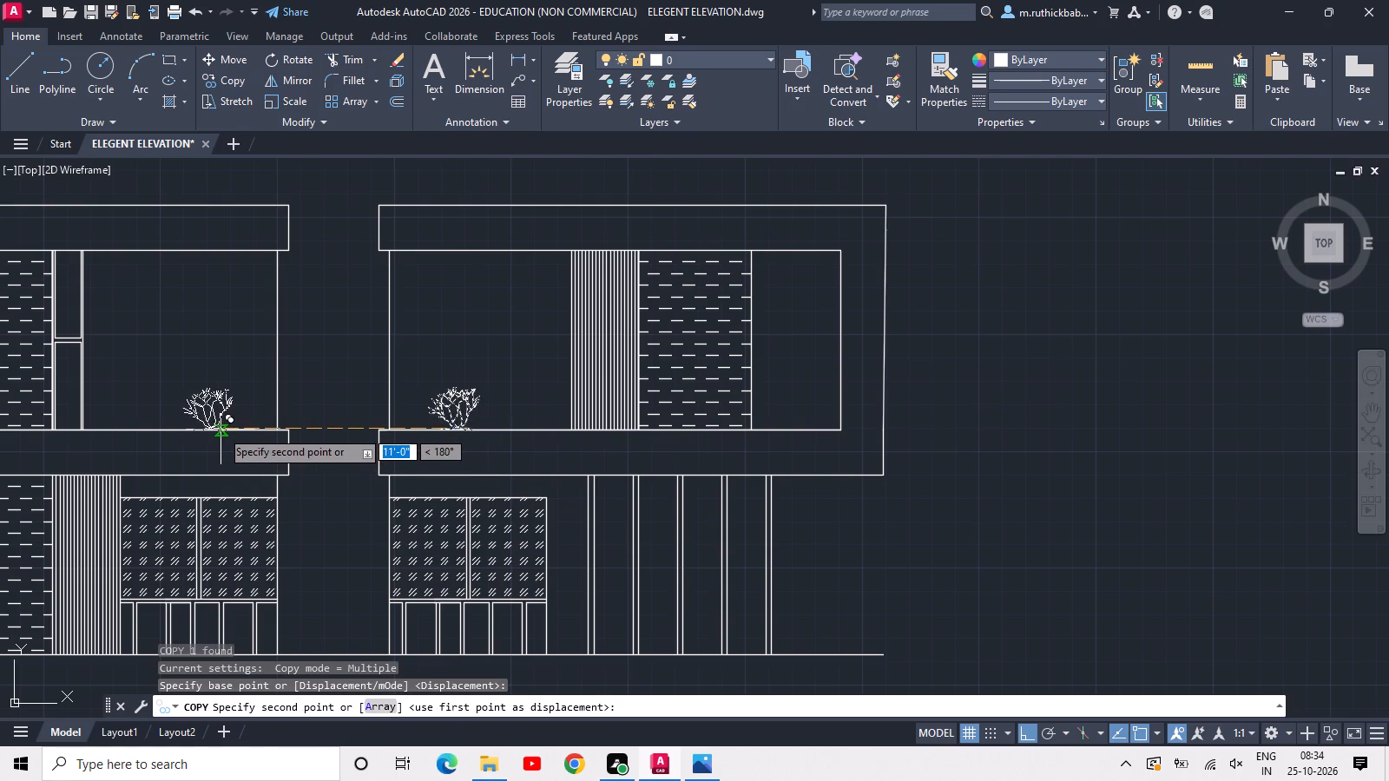
click(221, 430)
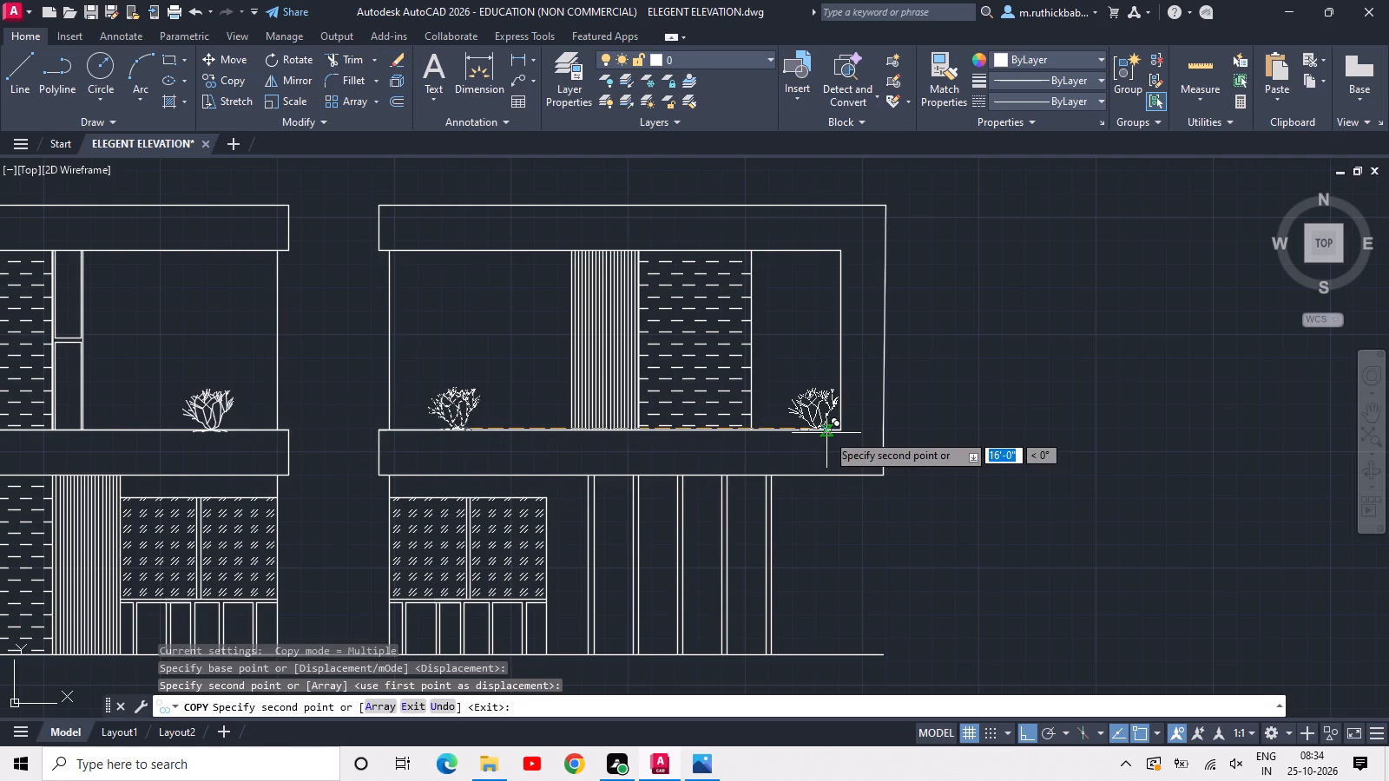
click(825, 430)
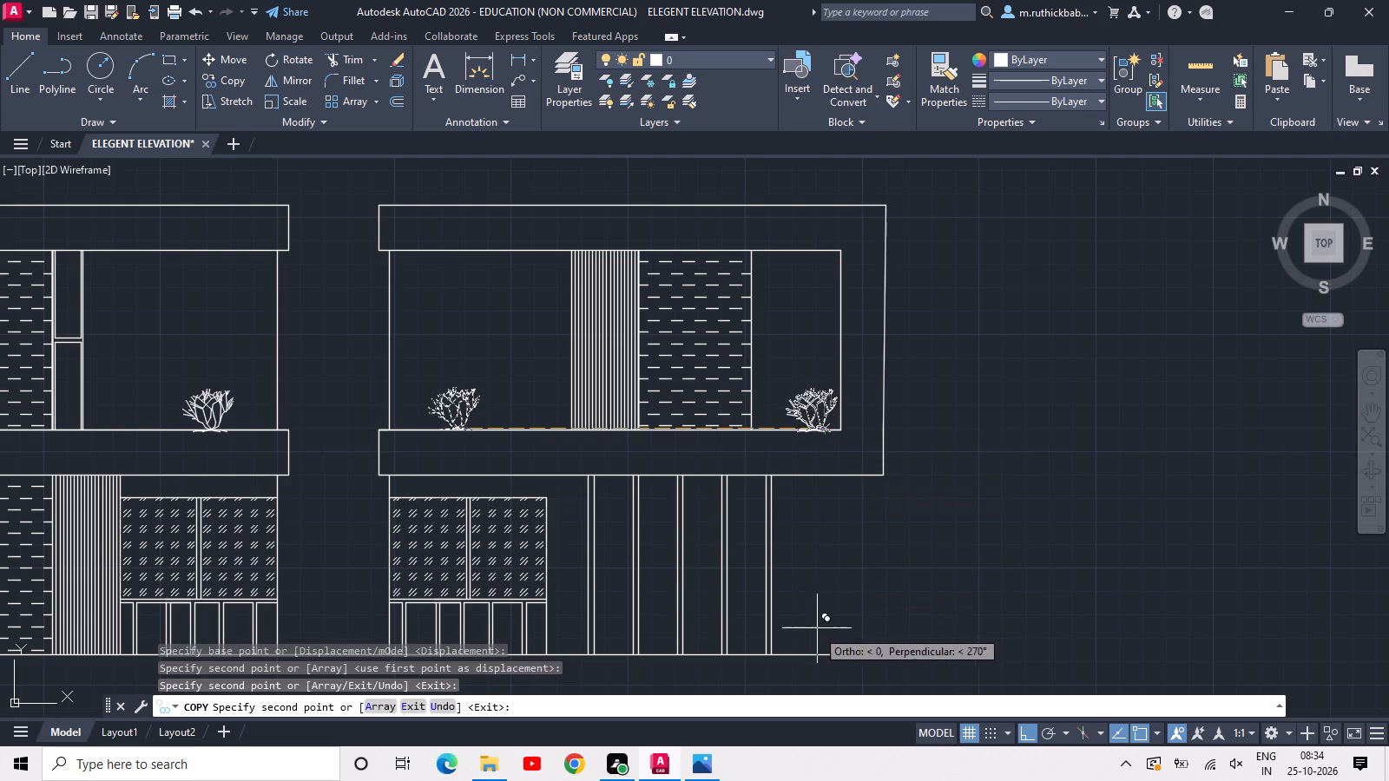
click(820, 652)
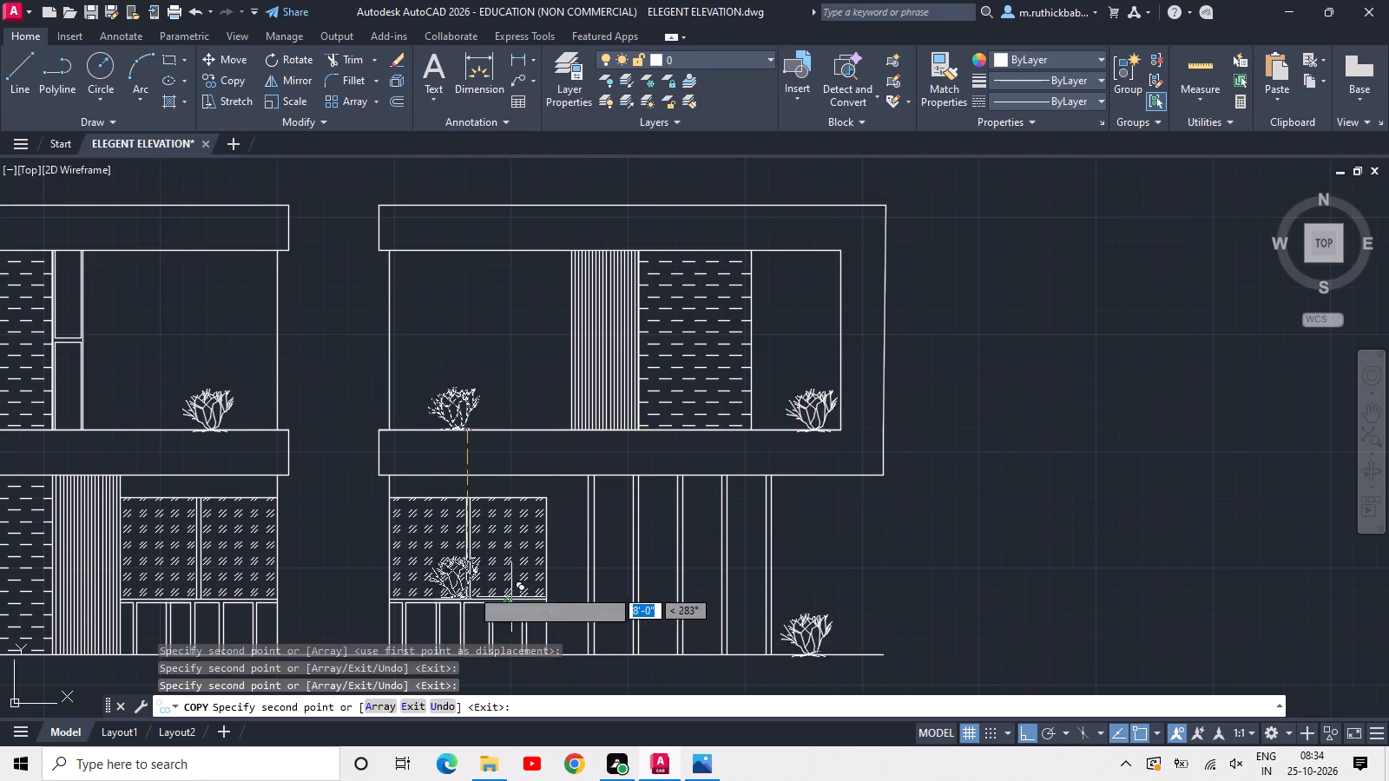
middle_drag(463, 587, 951, 493)
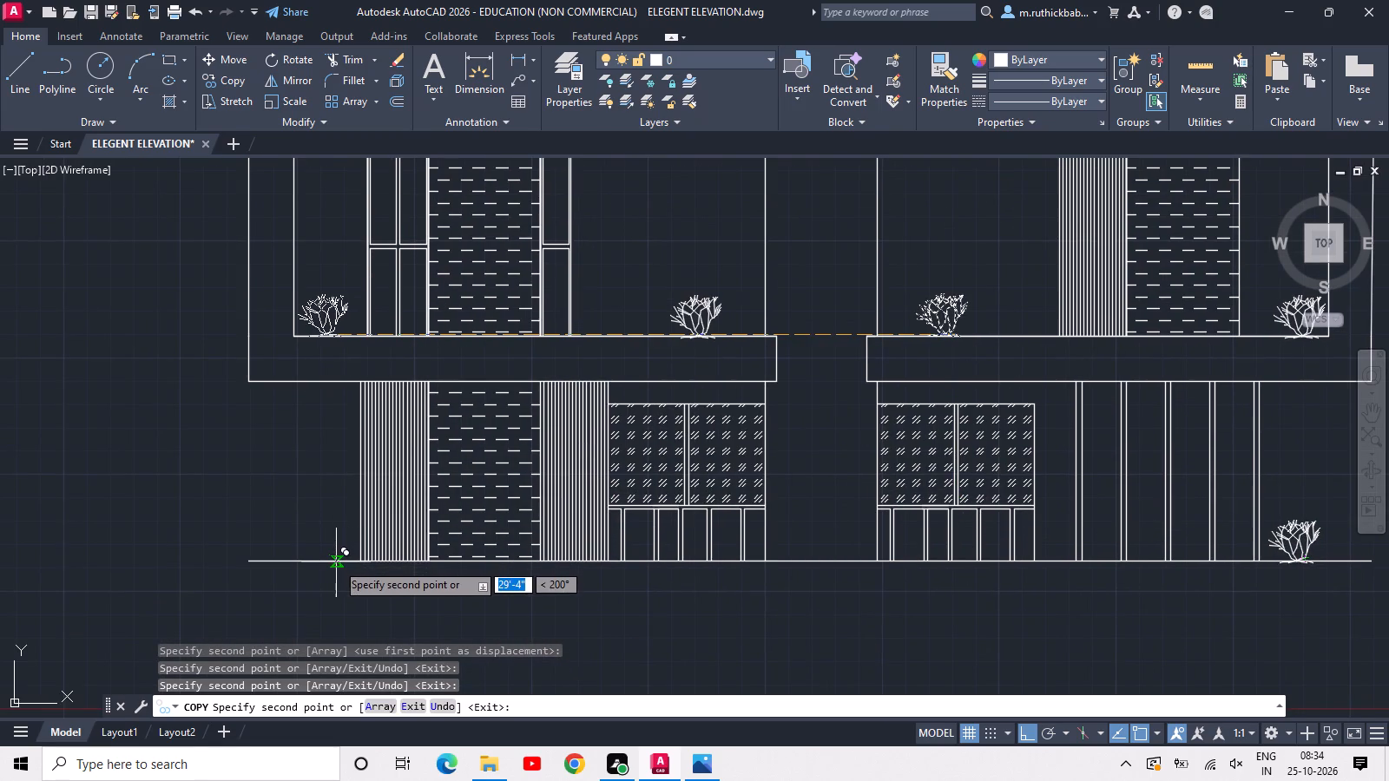
drag(336, 562, 327, 563)
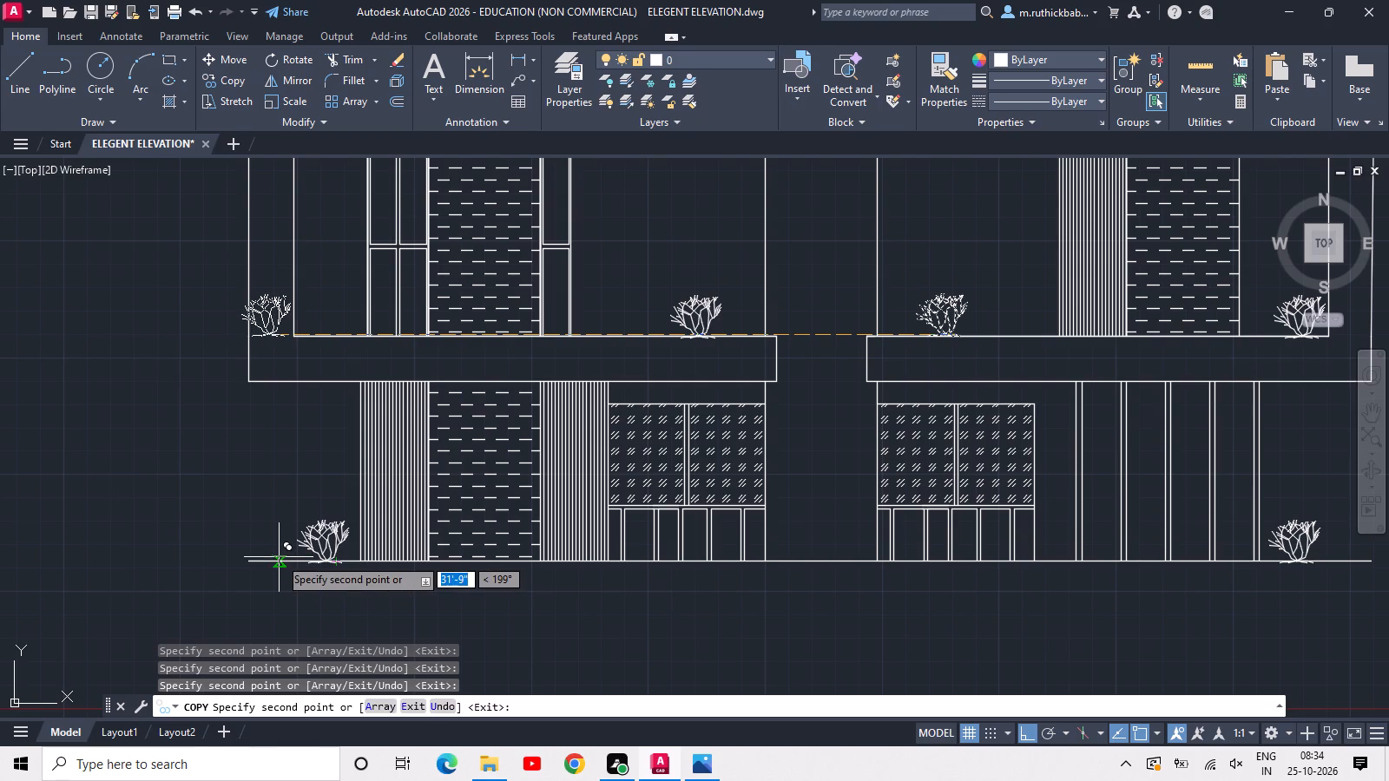
click(279, 561)
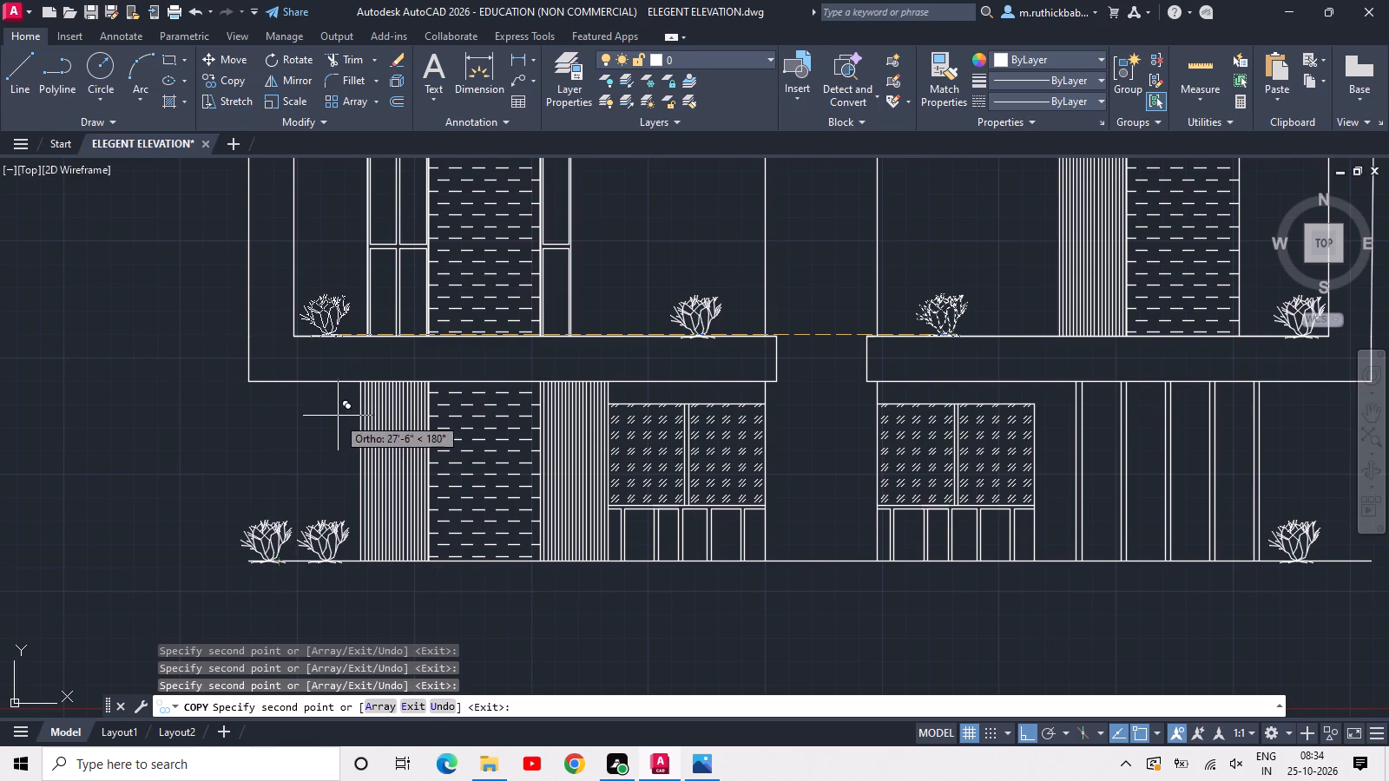
key(Escape)
Change the shrub in the left block's upper storey to the Type 3 Evergreen (Elevation) tree.
scroll(344, 317, down, 2)
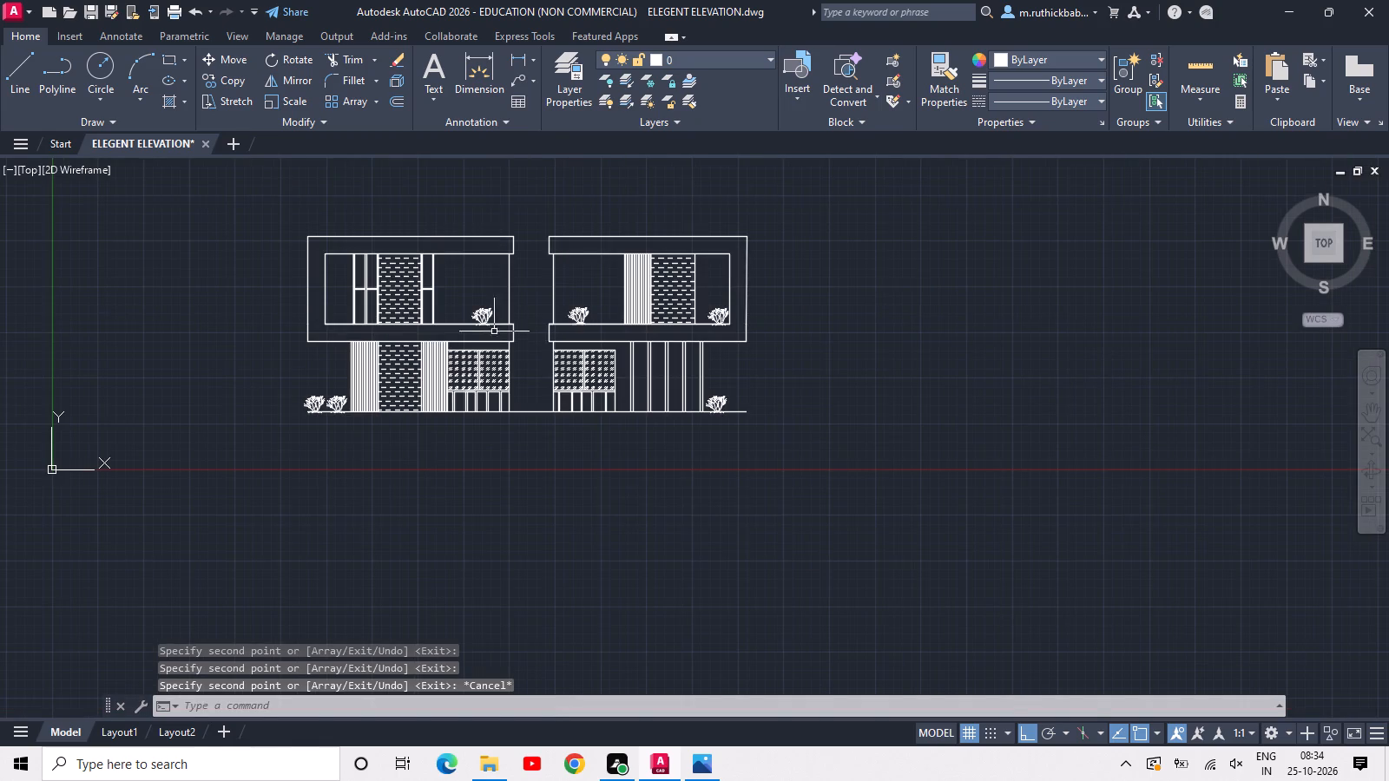
scroll(476, 330, up, 3)
click(520, 284)
click(497, 262)
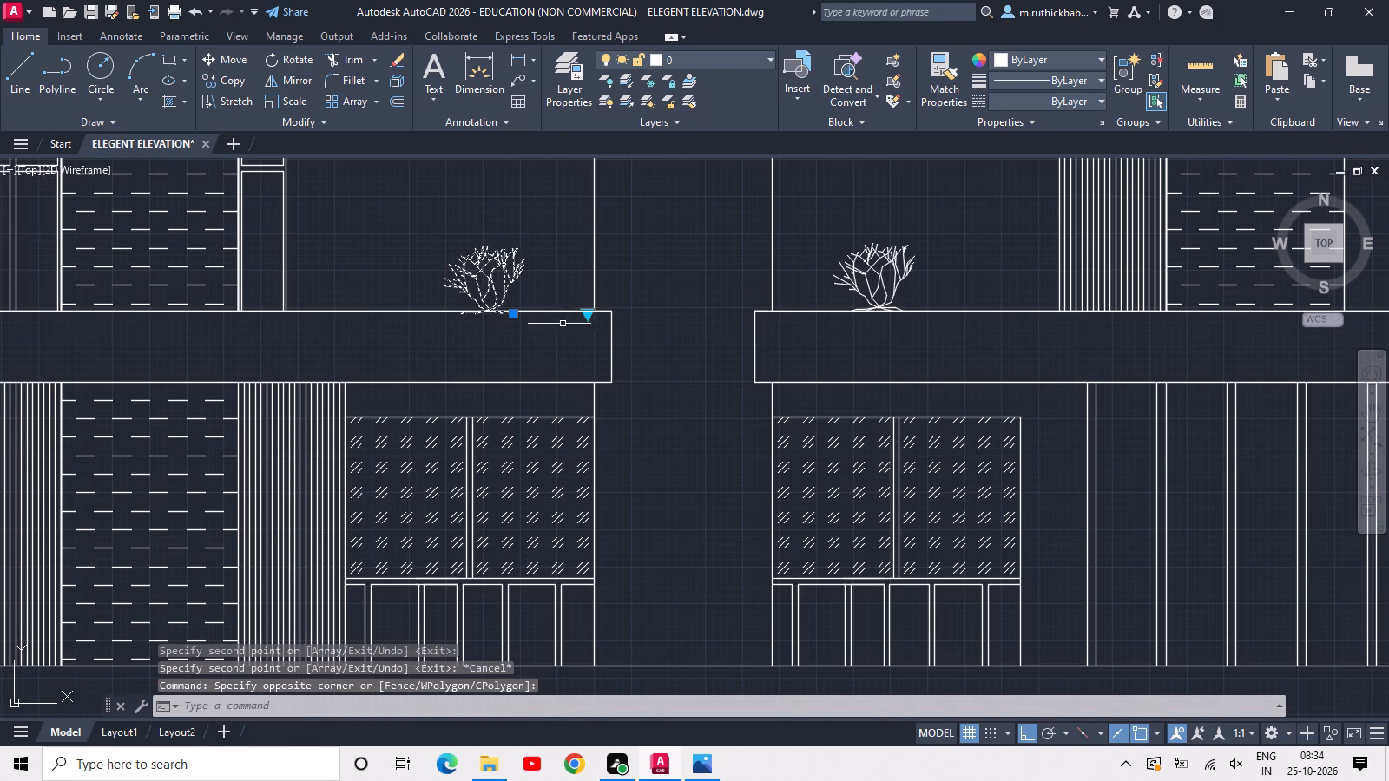
scroll(576, 319, up, 1)
click(593, 315)
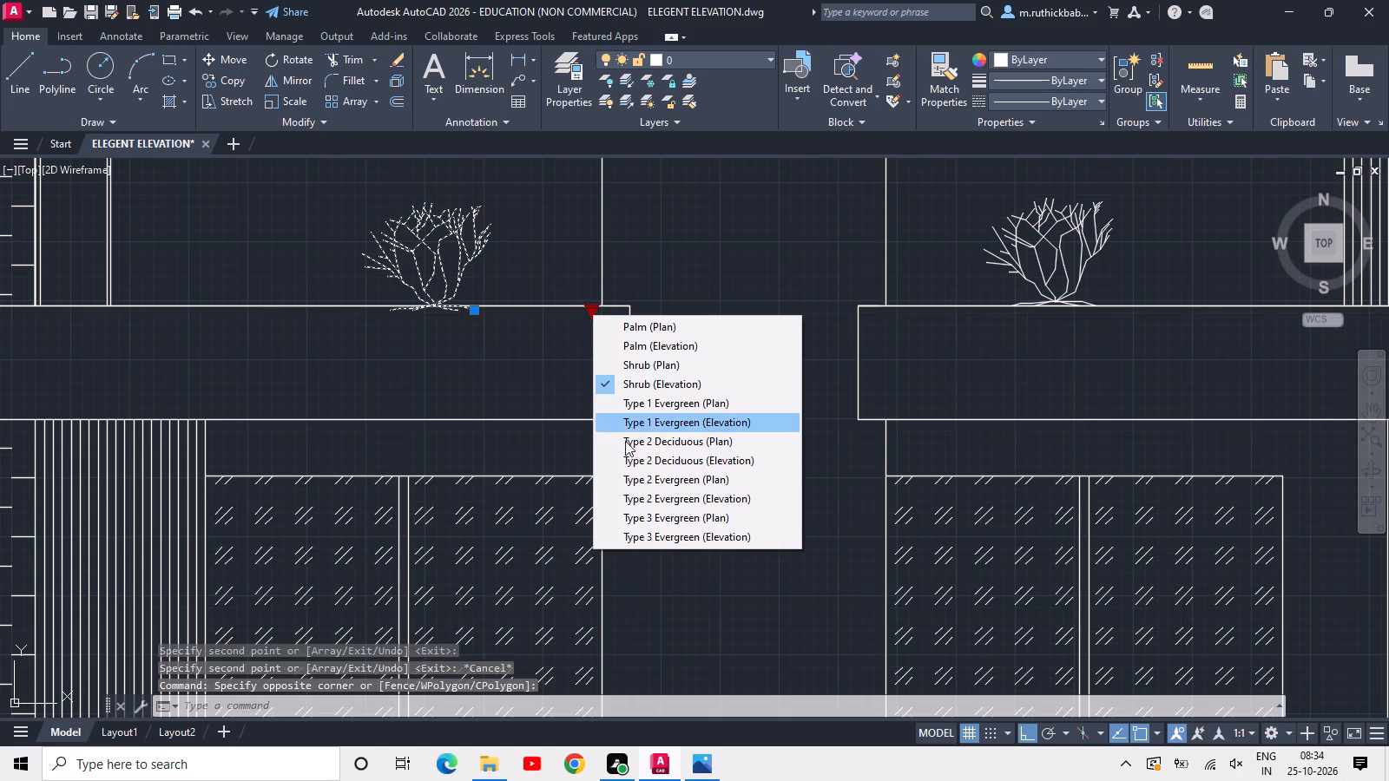
click(673, 481)
scroll(668, 481, down, 1)
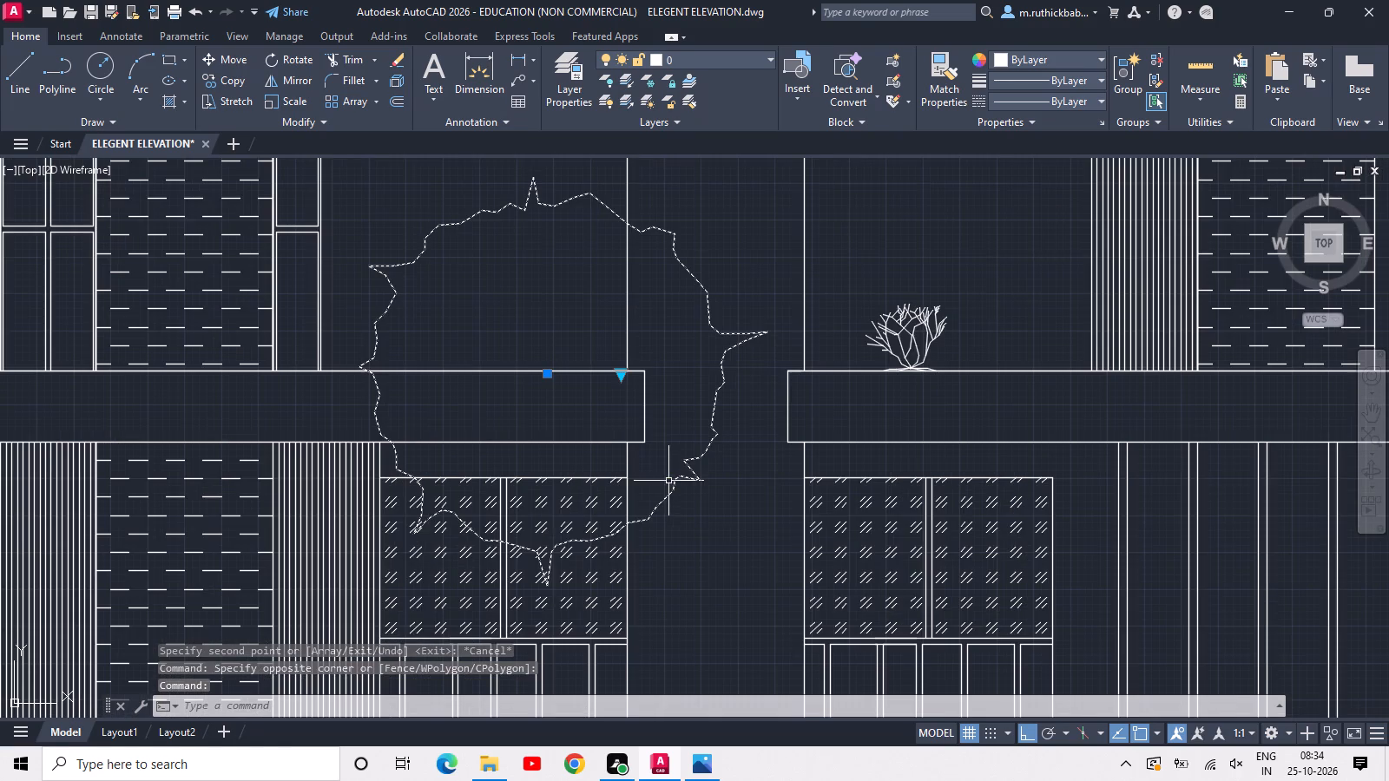
click(623, 371)
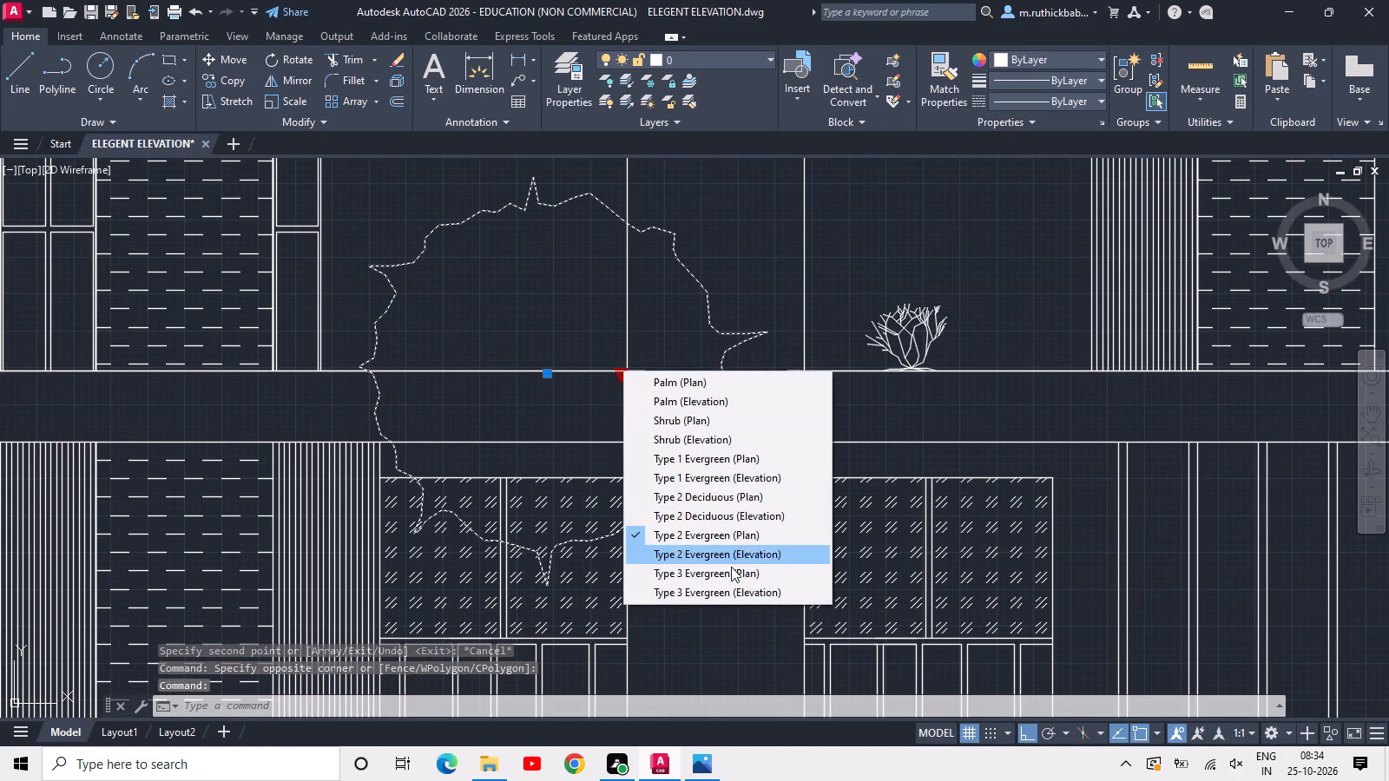
click(738, 588)
Scale the evergreen down about its trunk base to fit within the left block's upper-storey opening.
scroll(675, 432, down, 2)
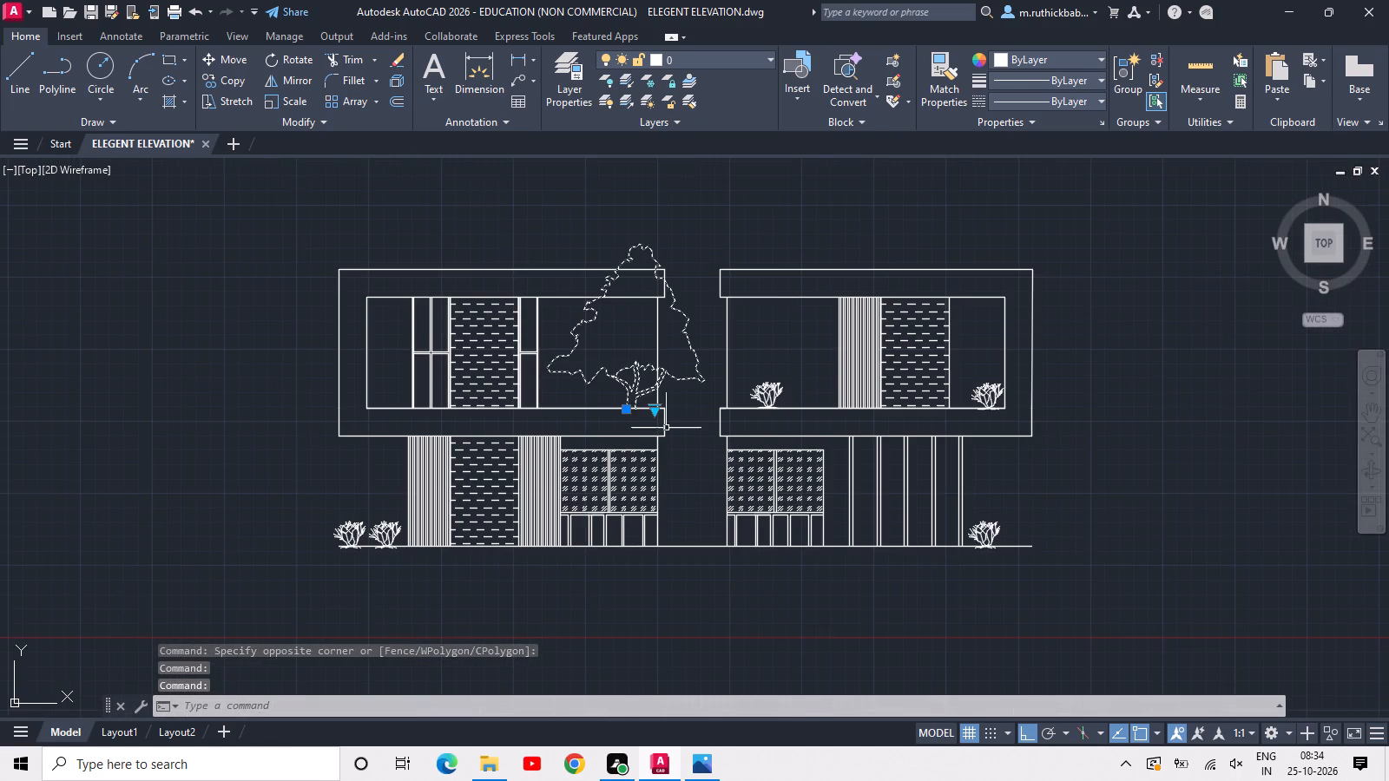
scroll(650, 408, up, 2)
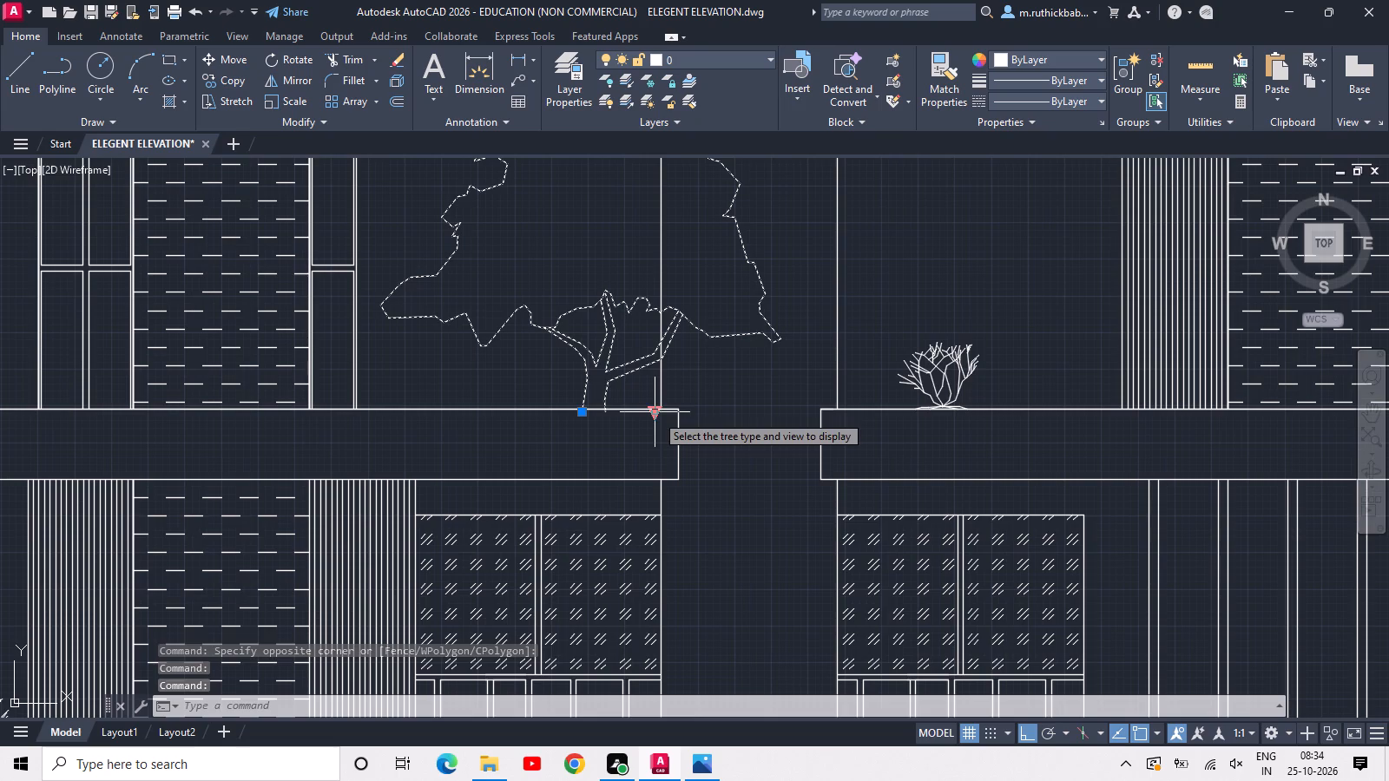
middle_drag(655, 414, 619, 548)
scroll(609, 489, down, 1)
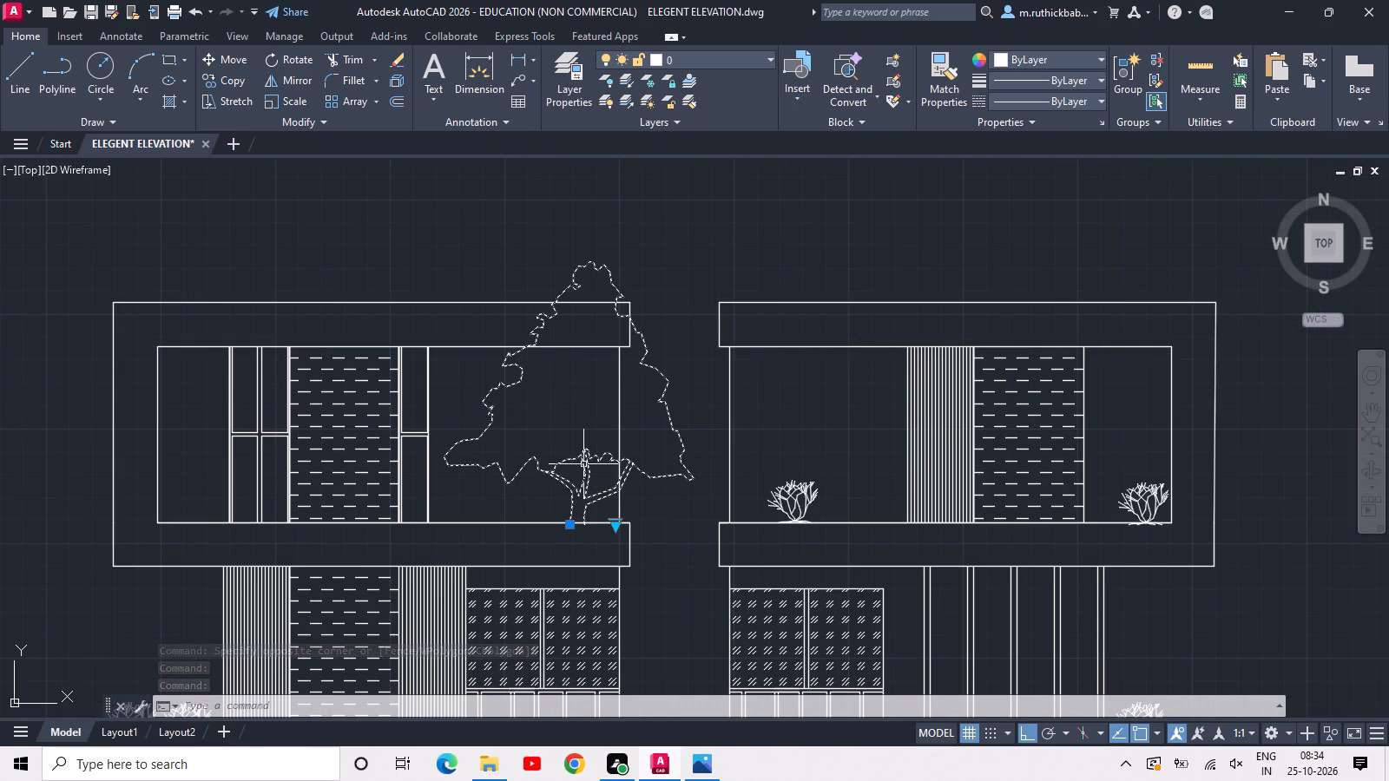
key(c)
key(Escape)
key(s)
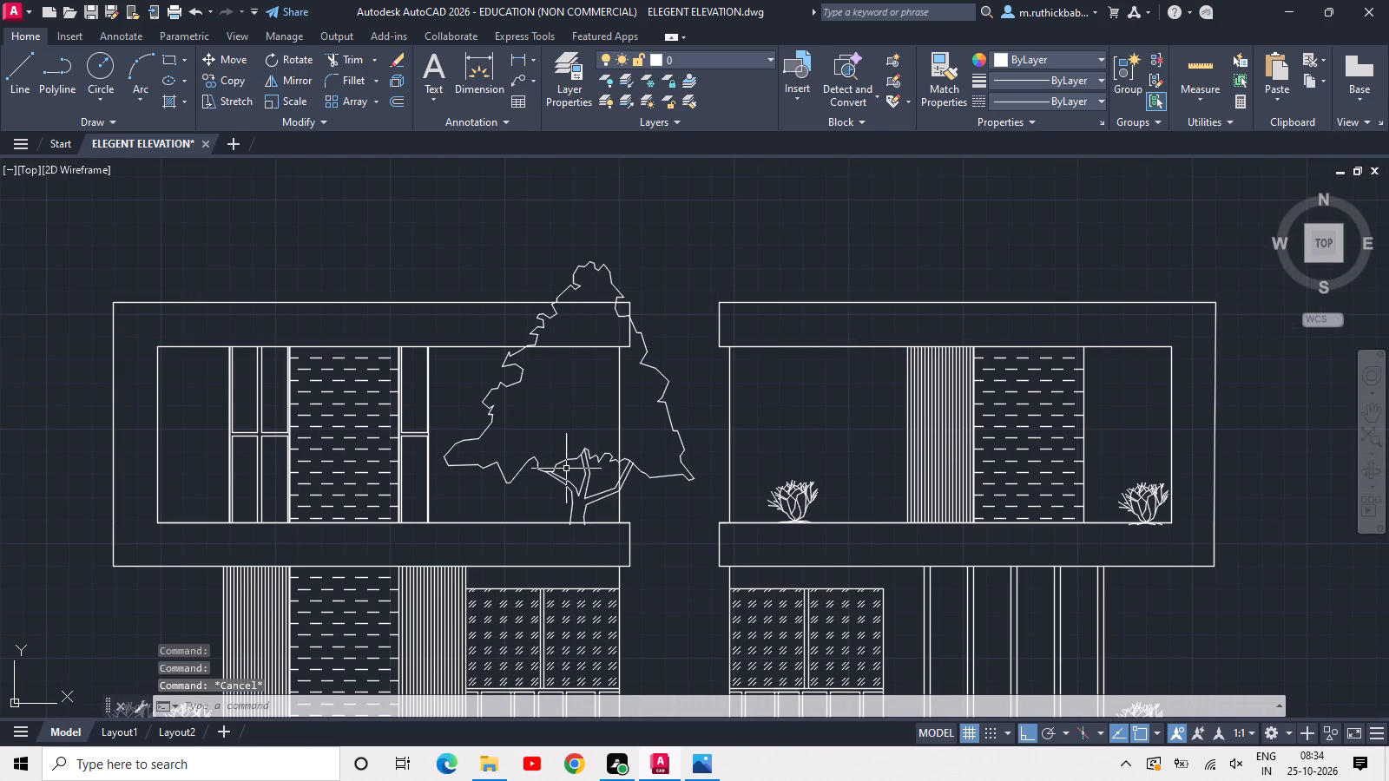
text(C)
key(space)
click(600, 498)
click(533, 440)
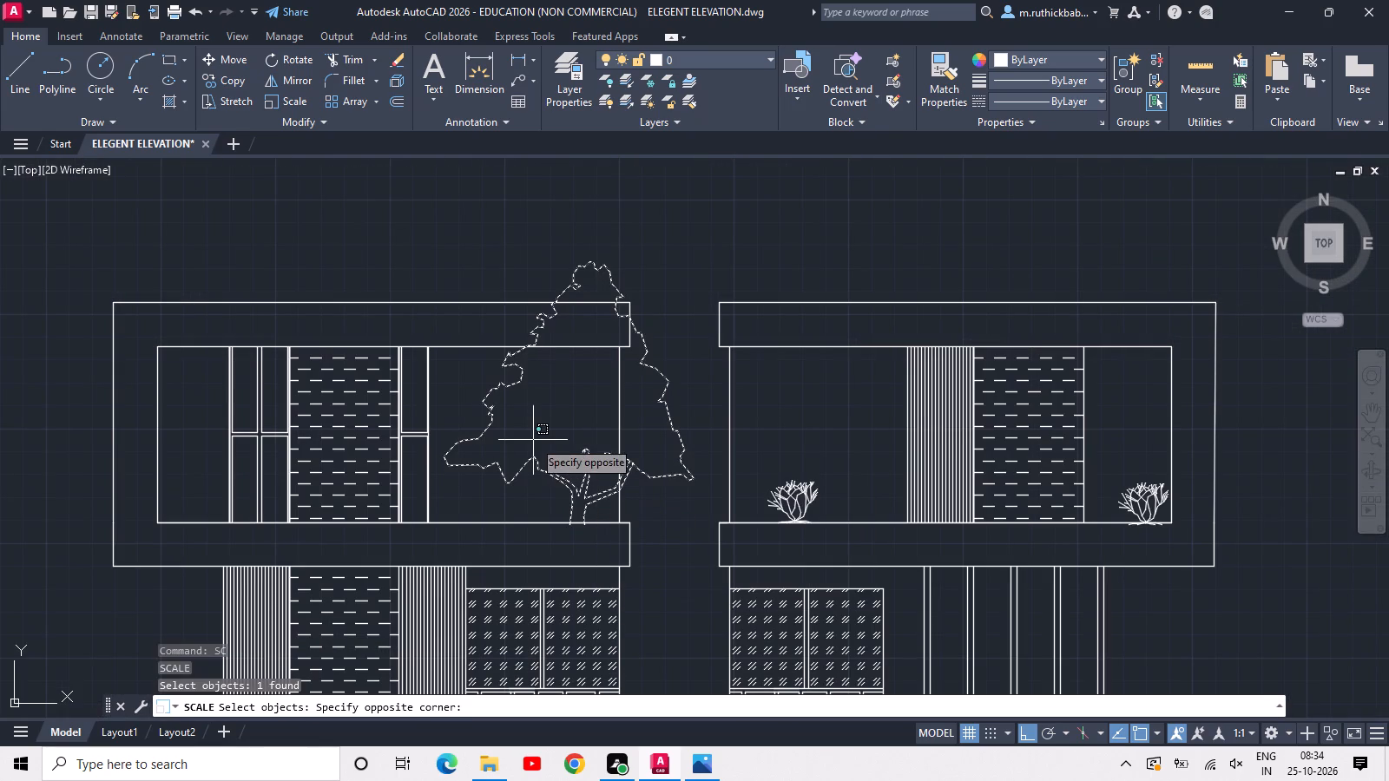
click(558, 465)
key(space)
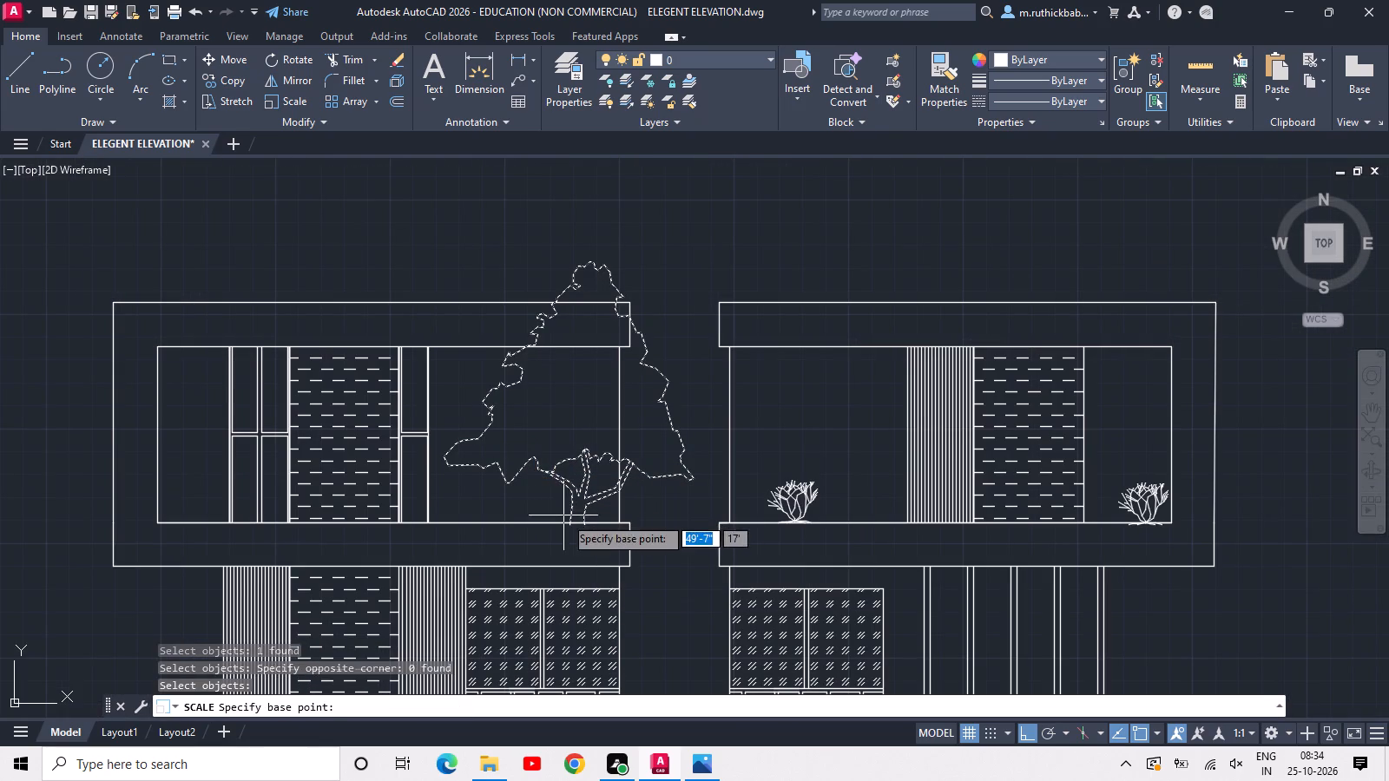
click(569, 519)
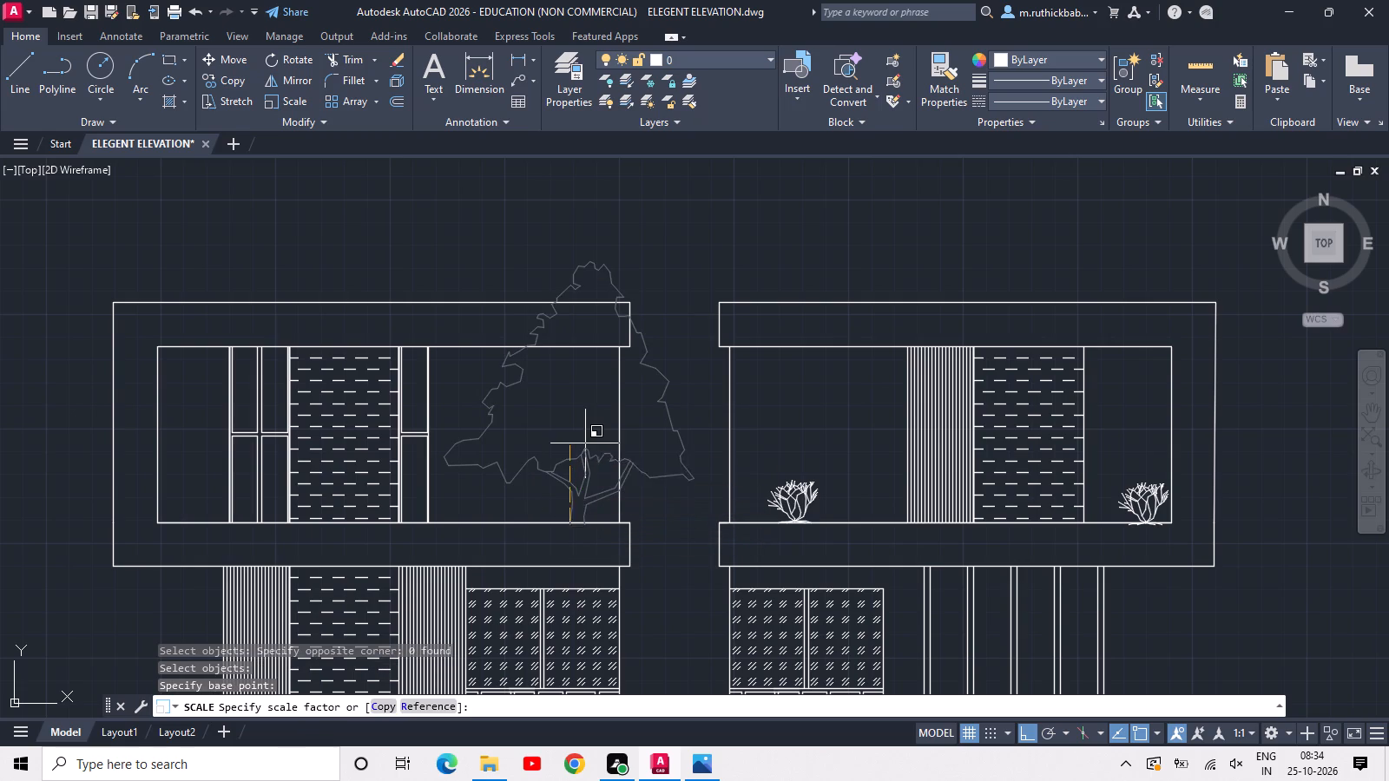
click(585, 433)
Copy the scaled evergreen horizontally to just outside the left block's outer frame edge, at upper-slab level.
drag(595, 490, 582, 482)
click(537, 431)
key(c)
key(o)
key(space)
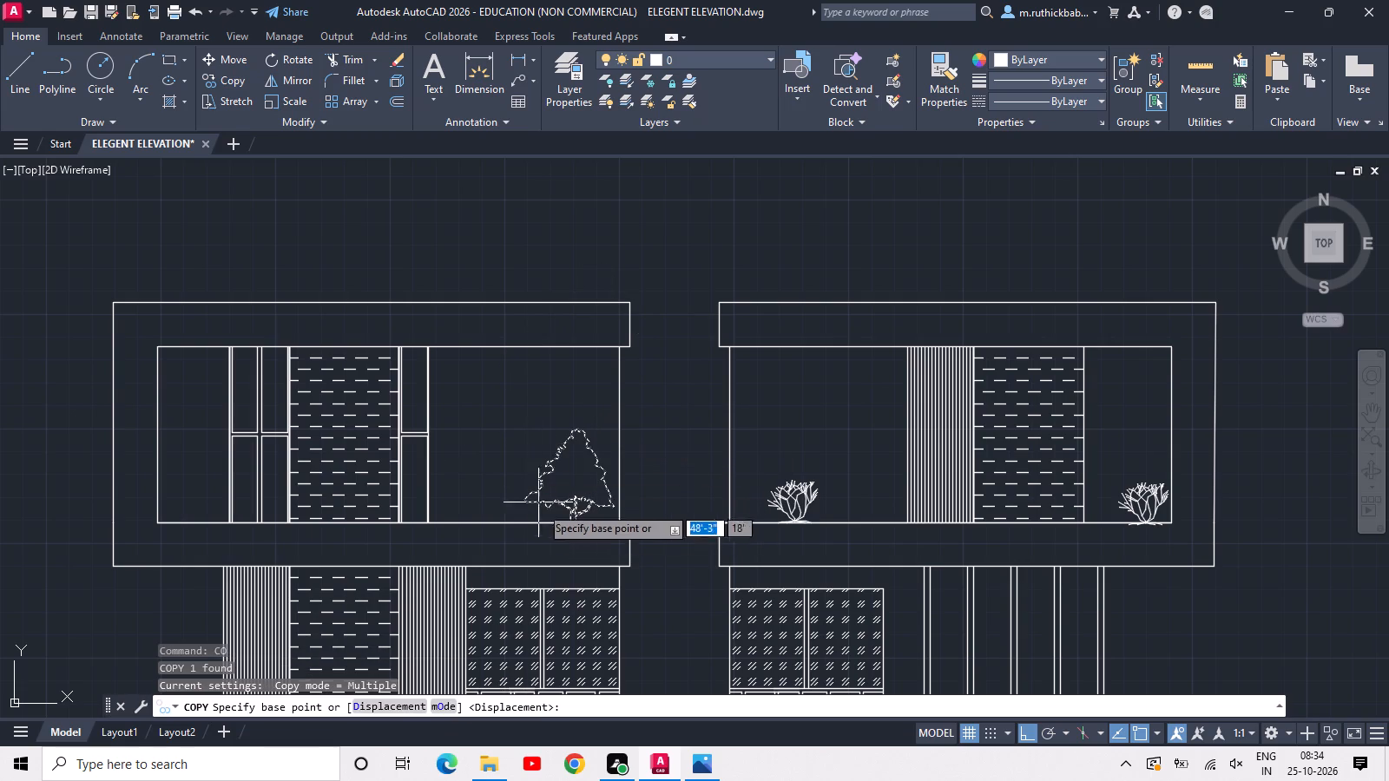
click(577, 525)
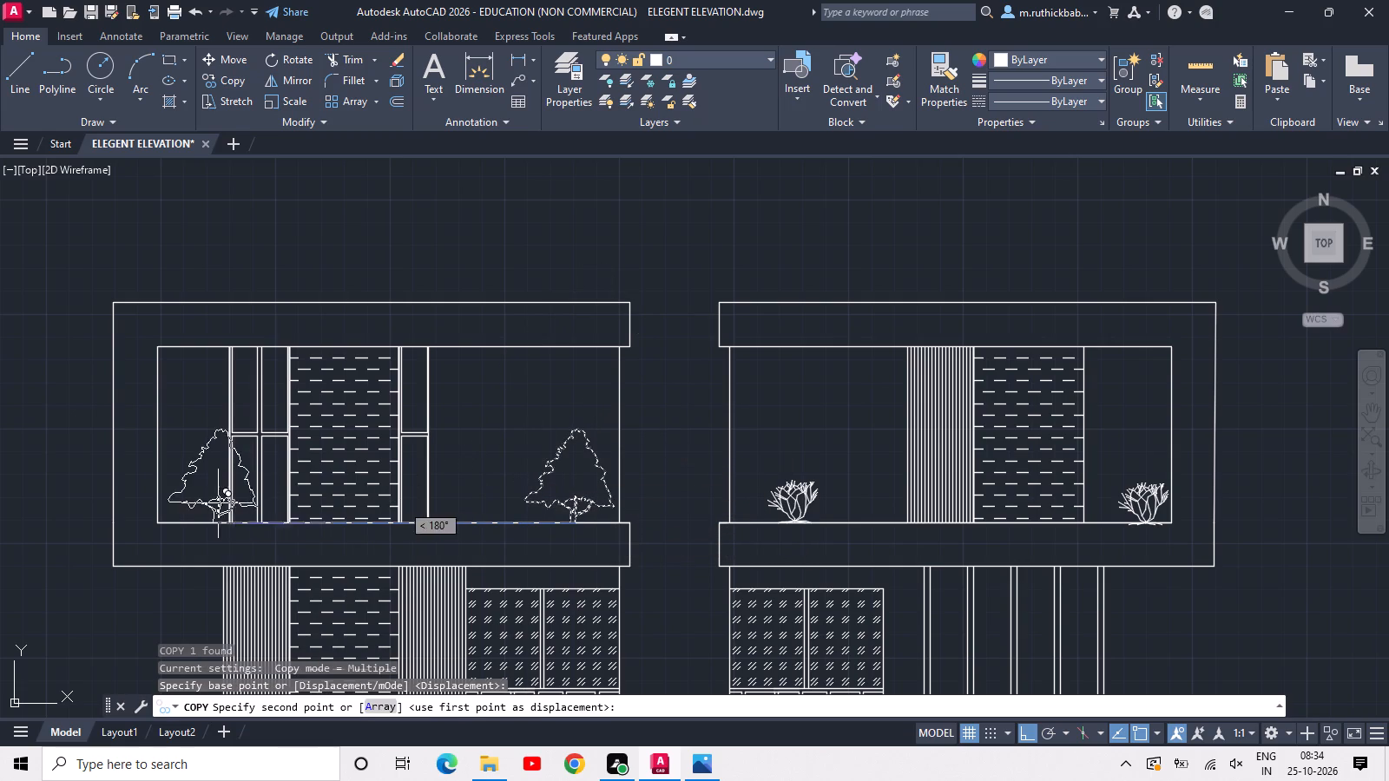
scroll(232, 496, down, 1)
middle_drag(319, 575, 438, 468)
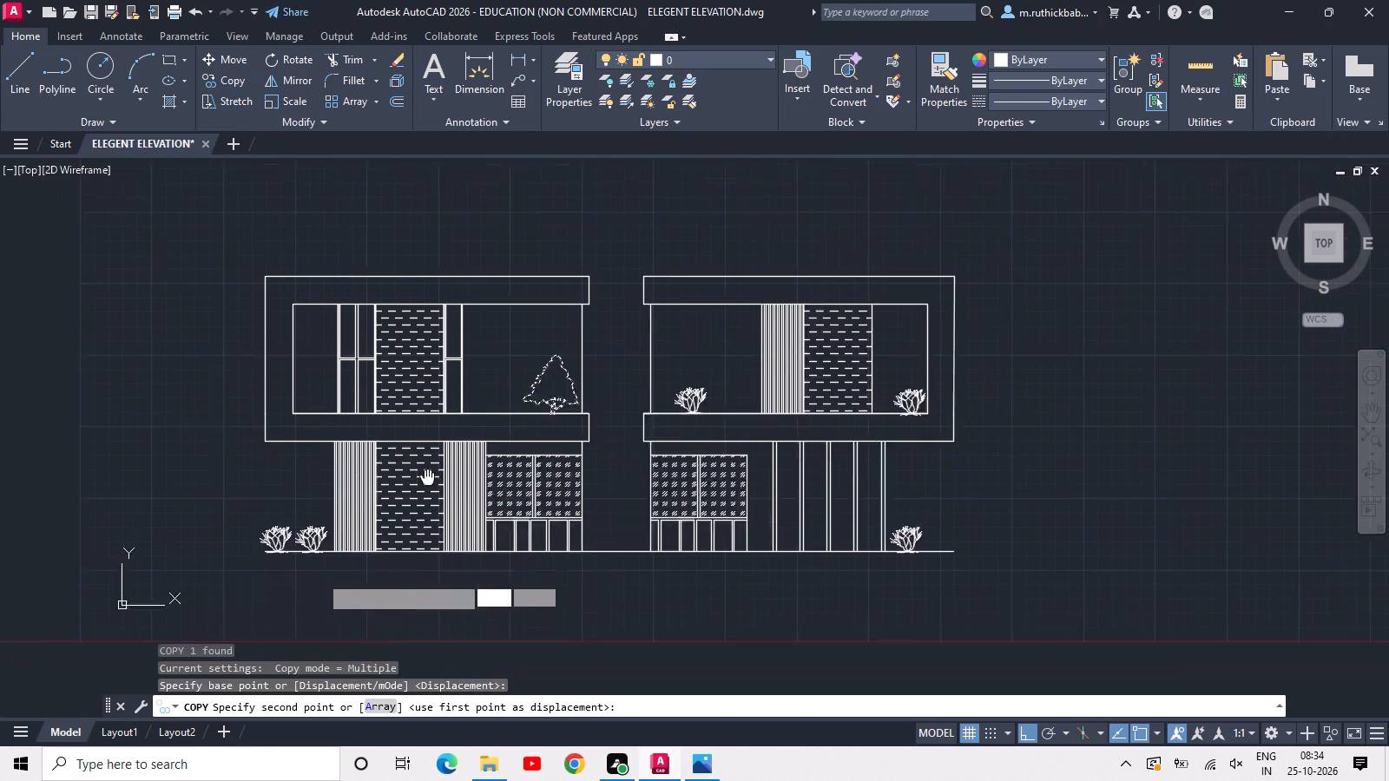
middle_drag(438, 468, 457, 454)
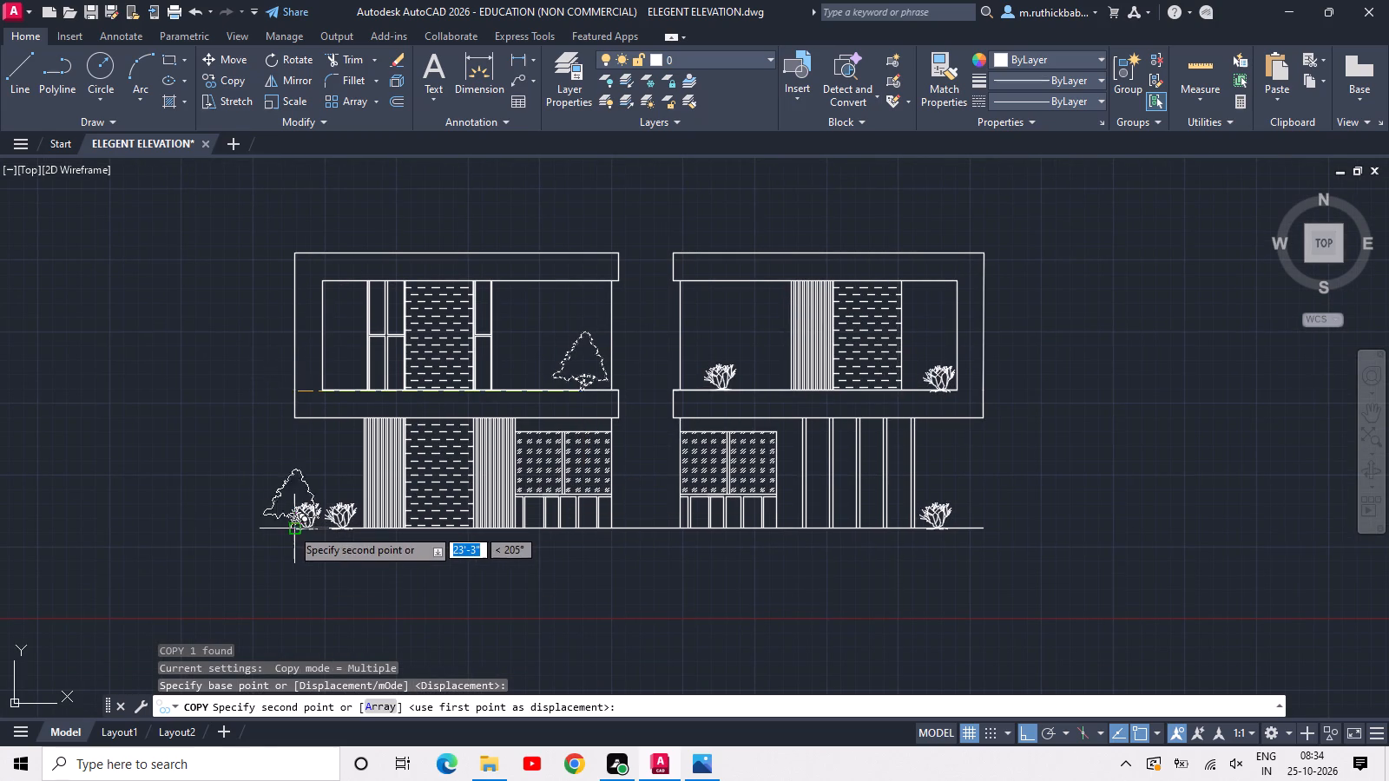
click(261, 525)
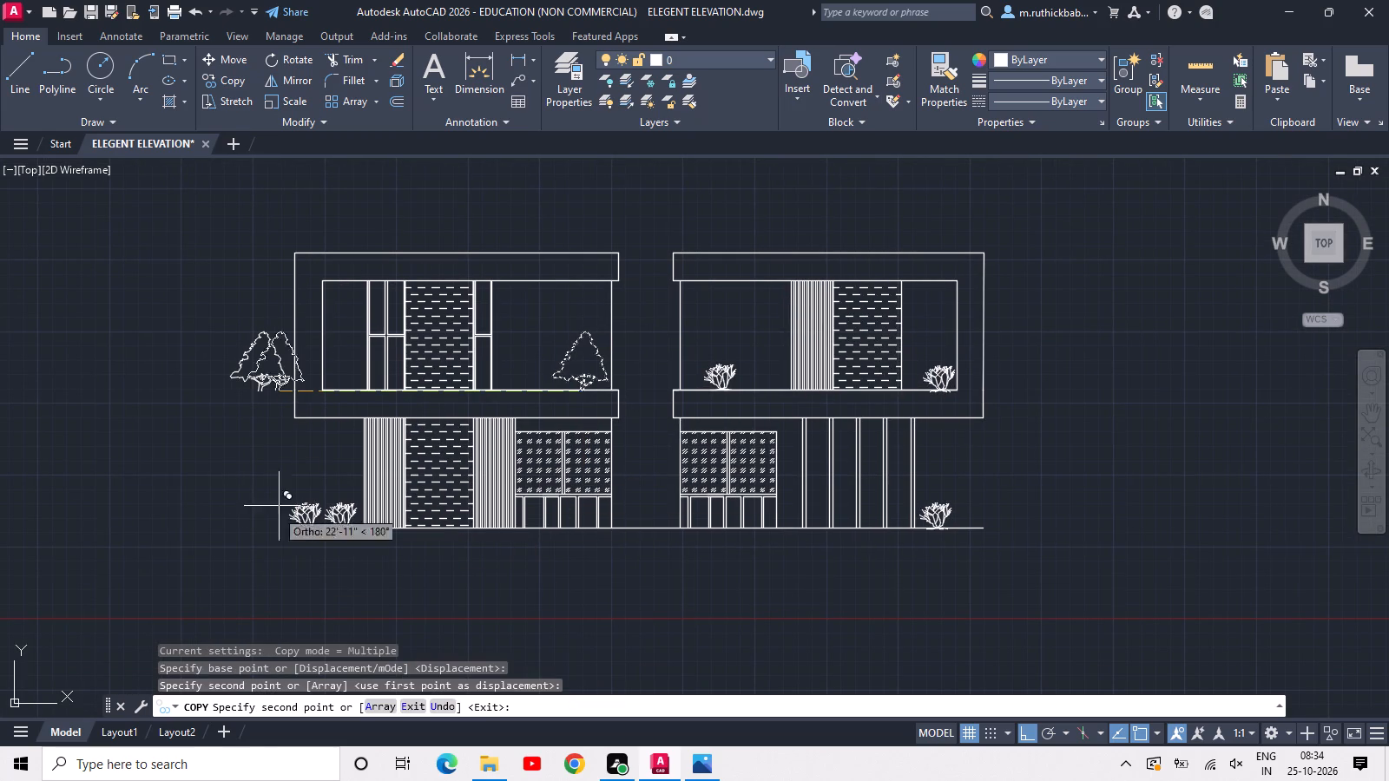
key(Escape)
scroll(293, 379, up, 1)
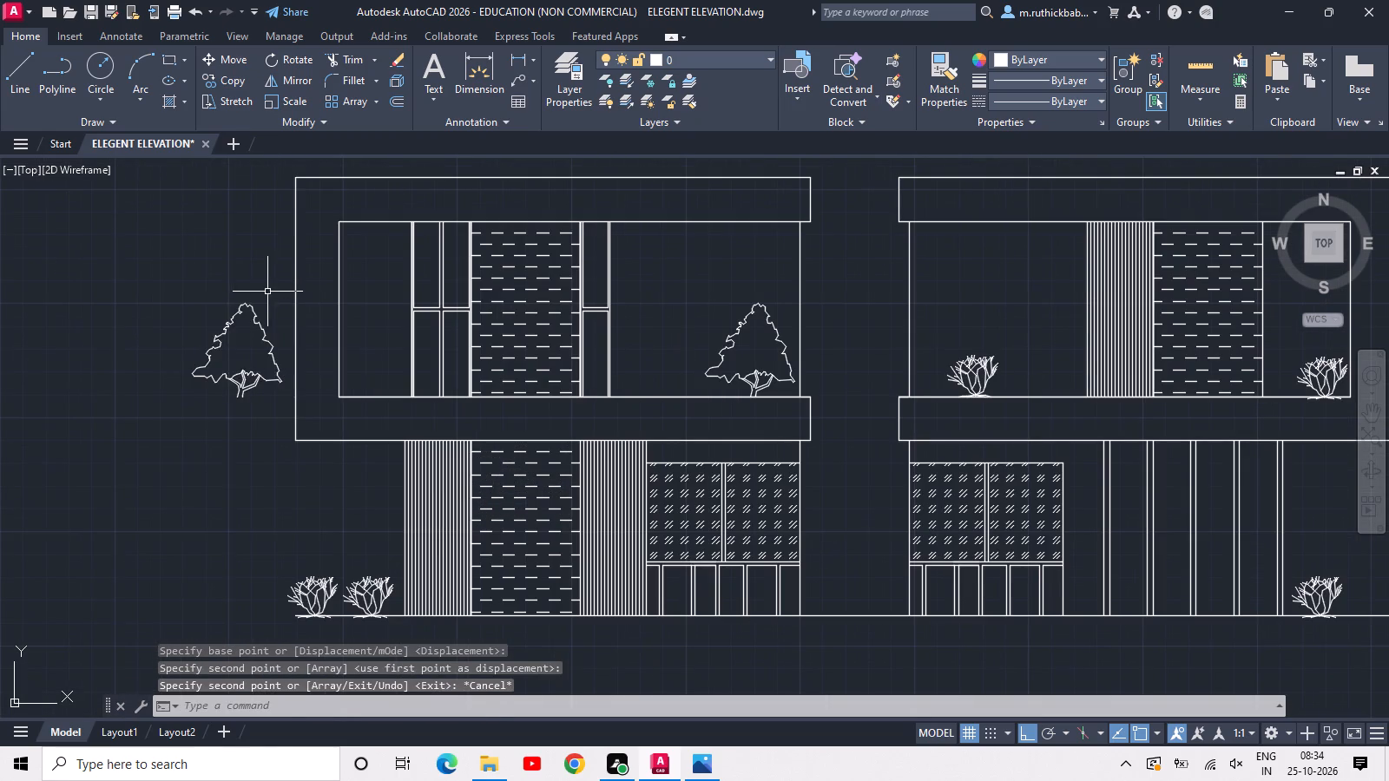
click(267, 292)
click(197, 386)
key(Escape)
Copy the whole ground floor, with its bands, glazing, posts, shrubs and ground line, straight up onto the roof slab's top edge.
scroll(236, 354, down, 2)
middle_drag(451, 377, 293, 397)
middle_drag(402, 373, 609, 425)
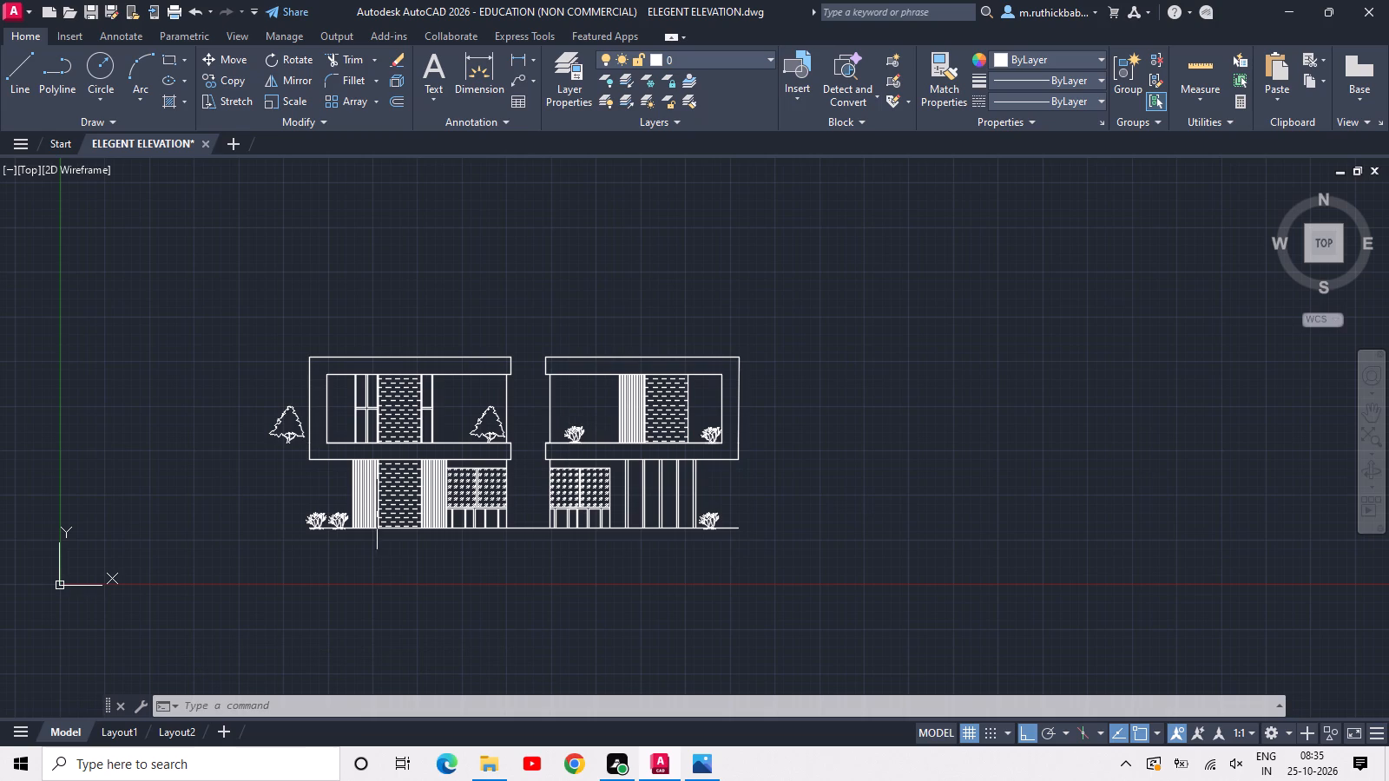
click(273, 473)
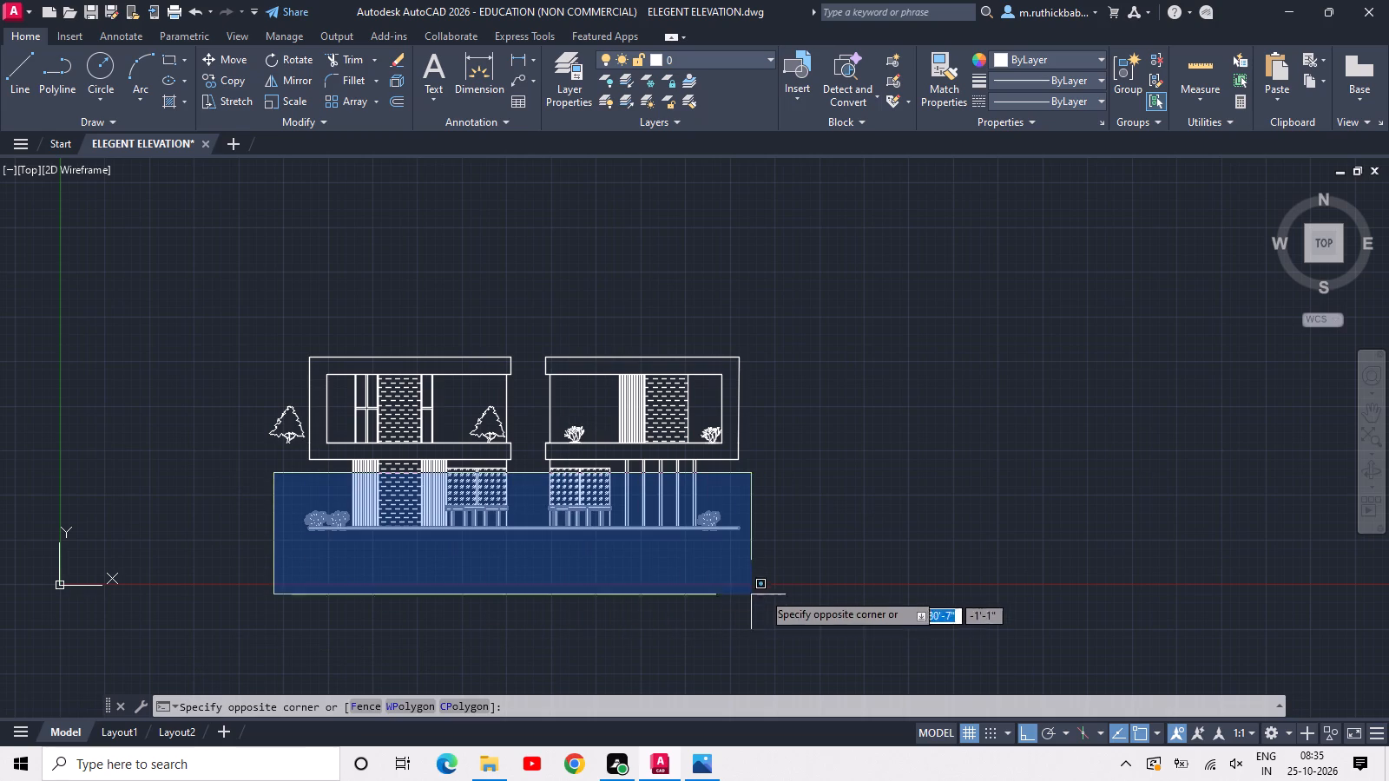
click(812, 580)
click(832, 578)
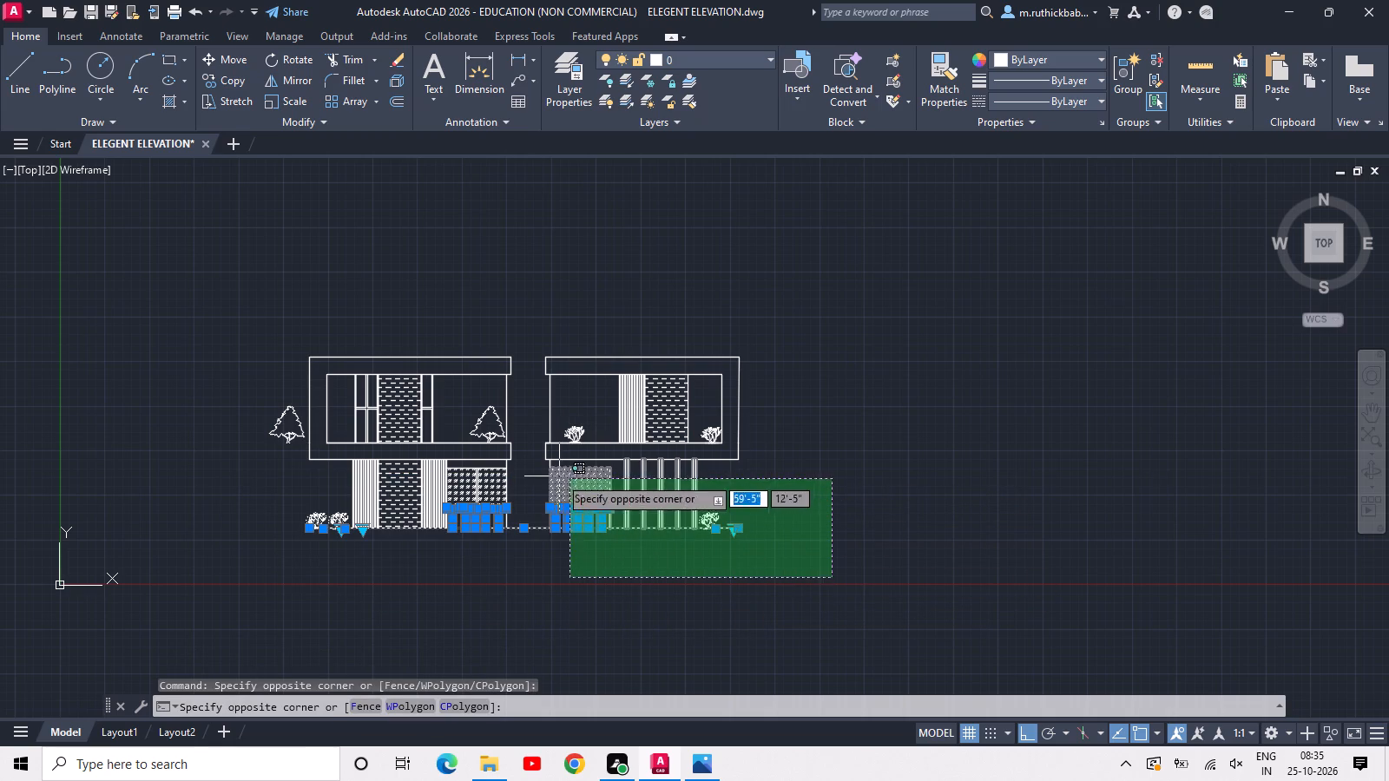
click(277, 476)
key(c)
text(O)
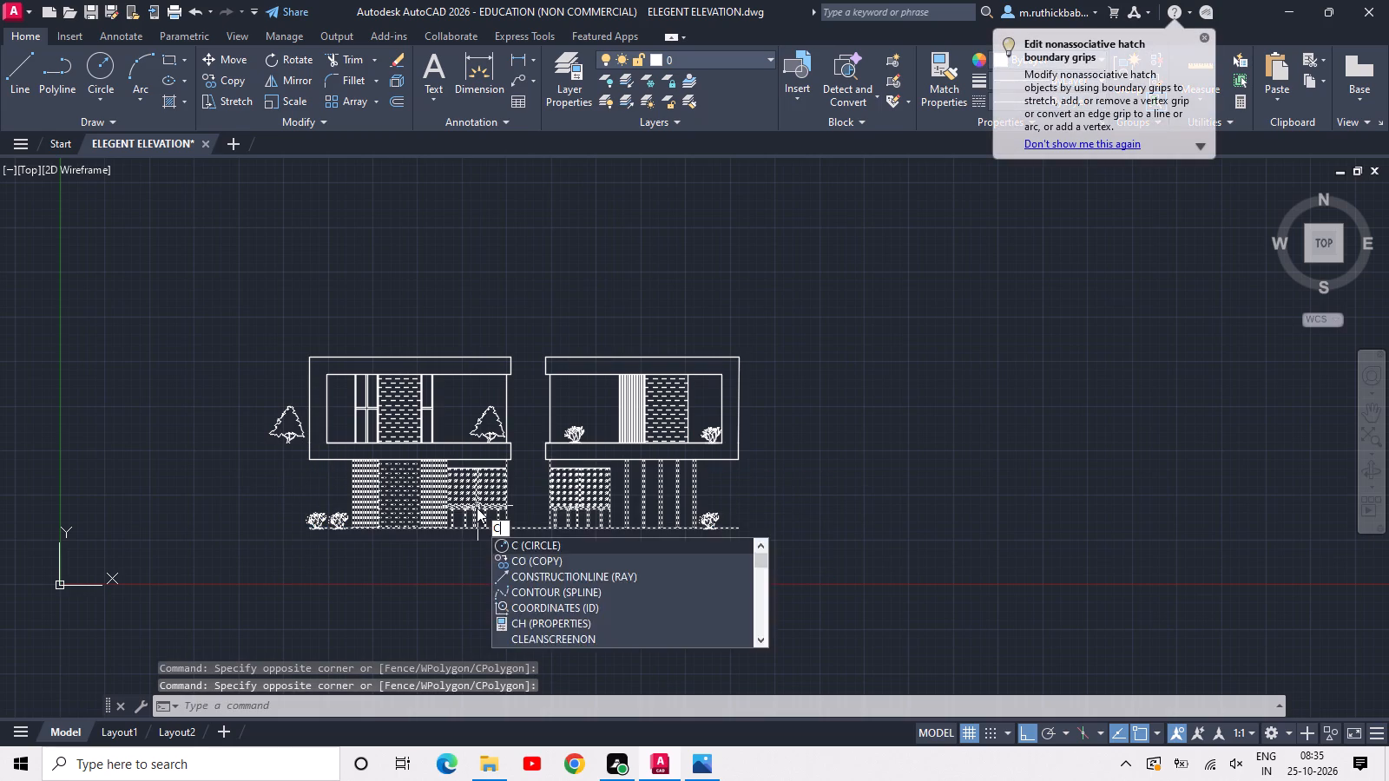
key(space)
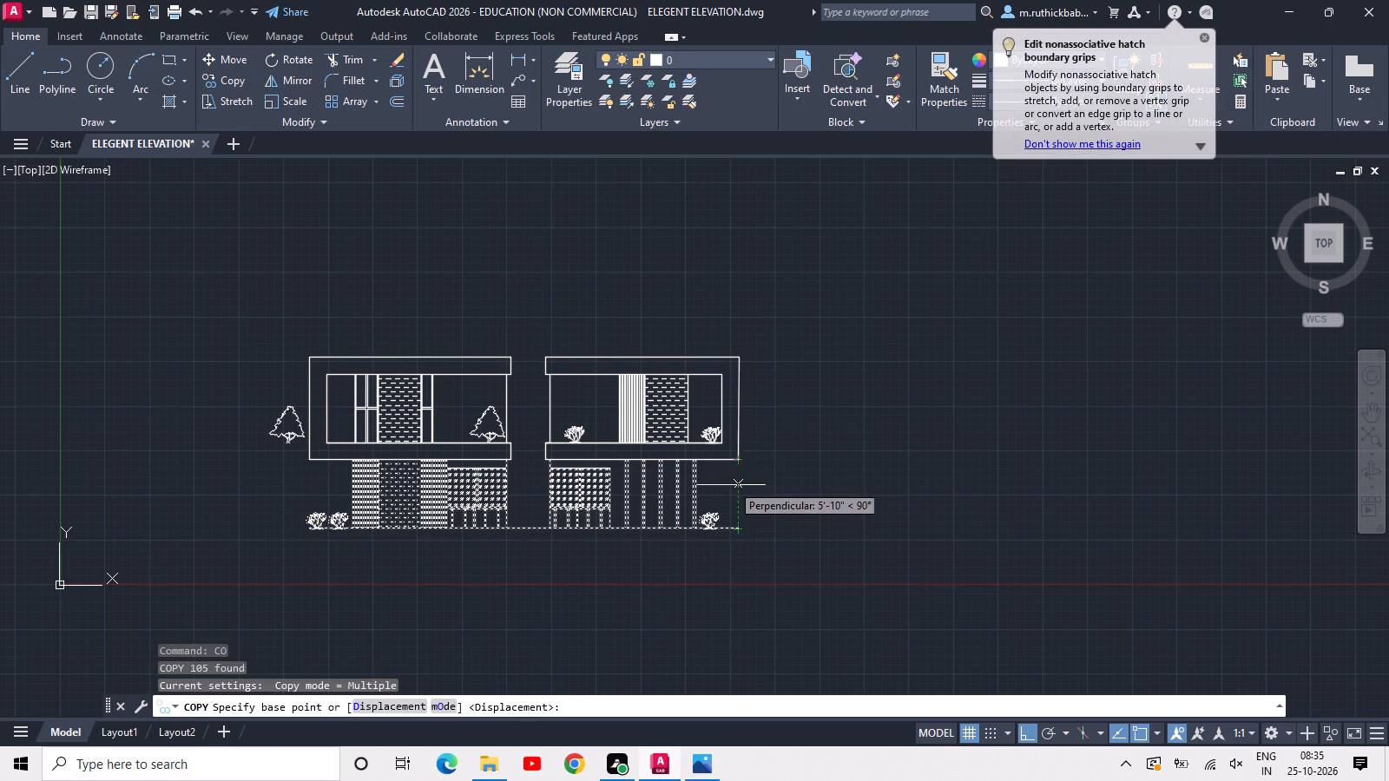
click(737, 533)
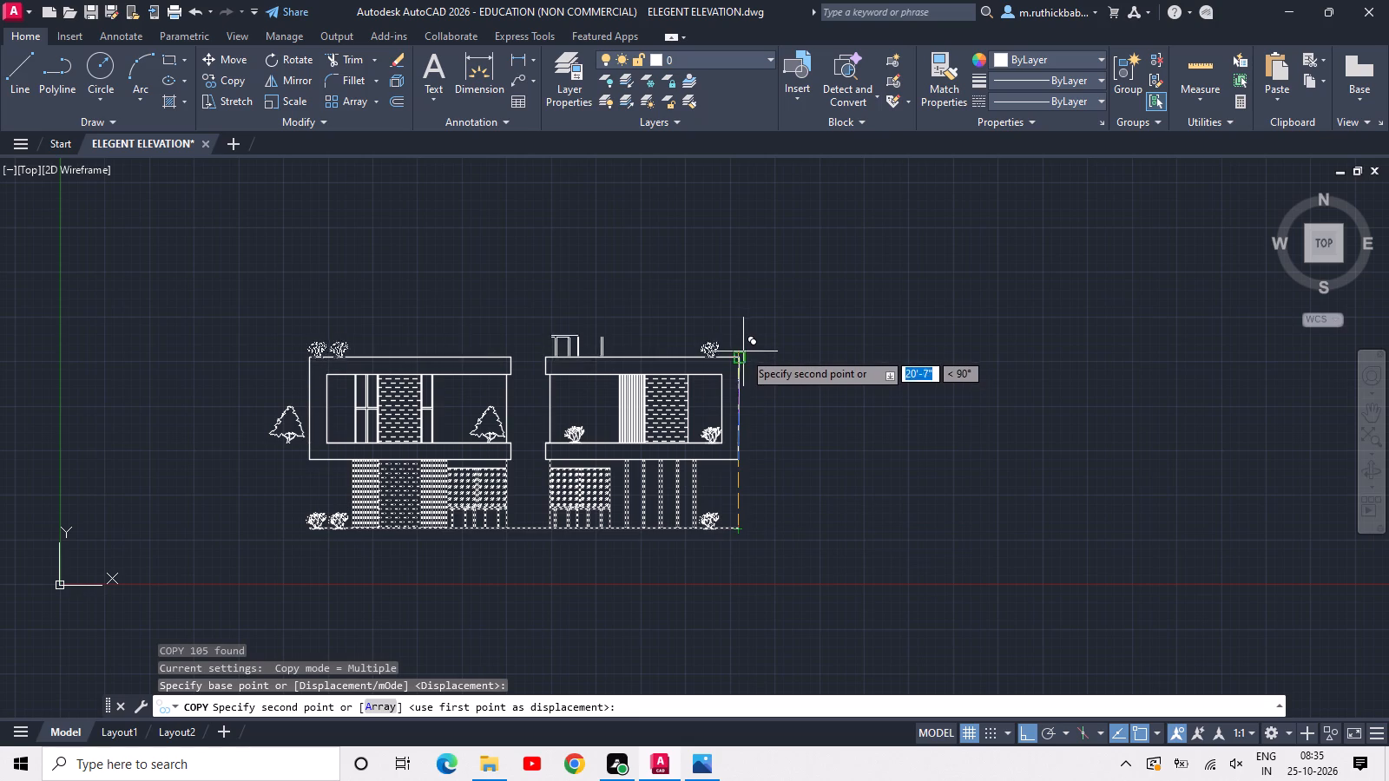
click(738, 355)
key(Escape)
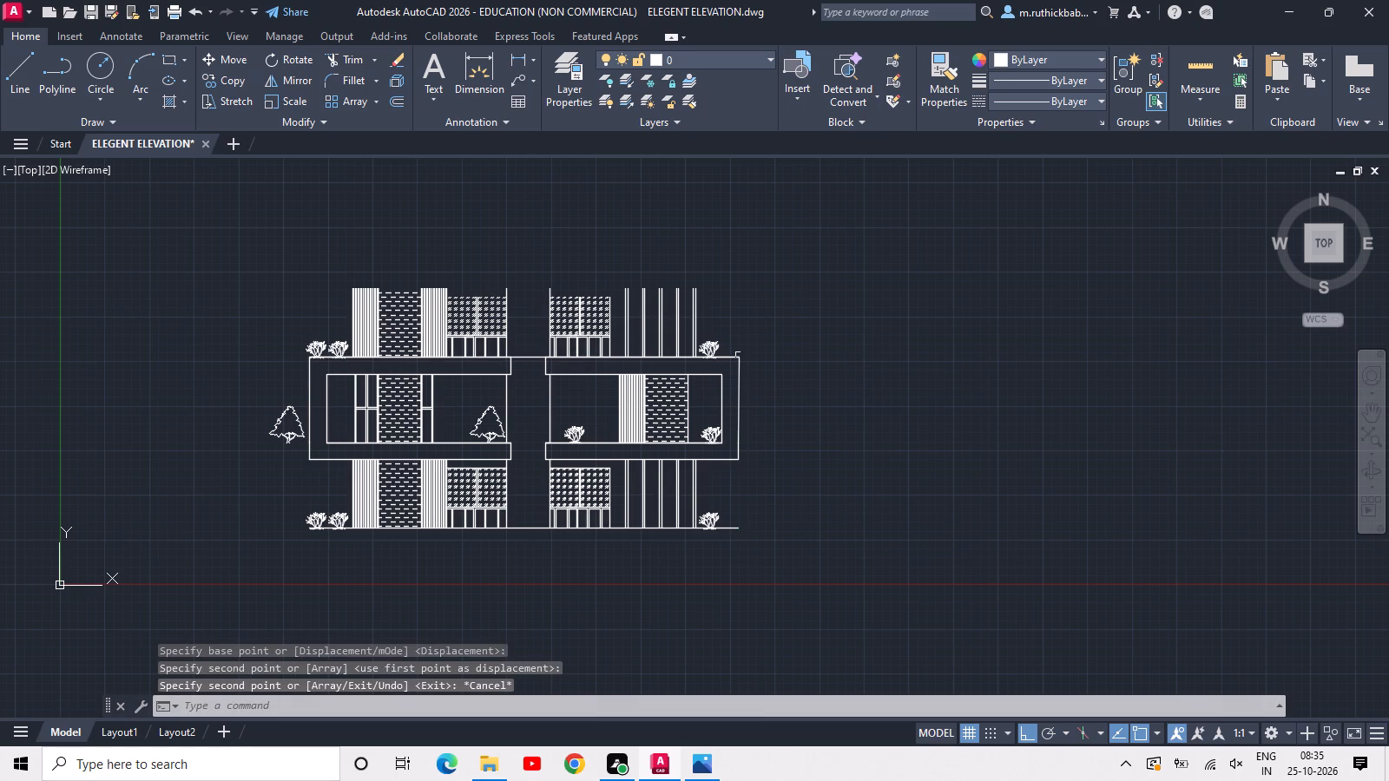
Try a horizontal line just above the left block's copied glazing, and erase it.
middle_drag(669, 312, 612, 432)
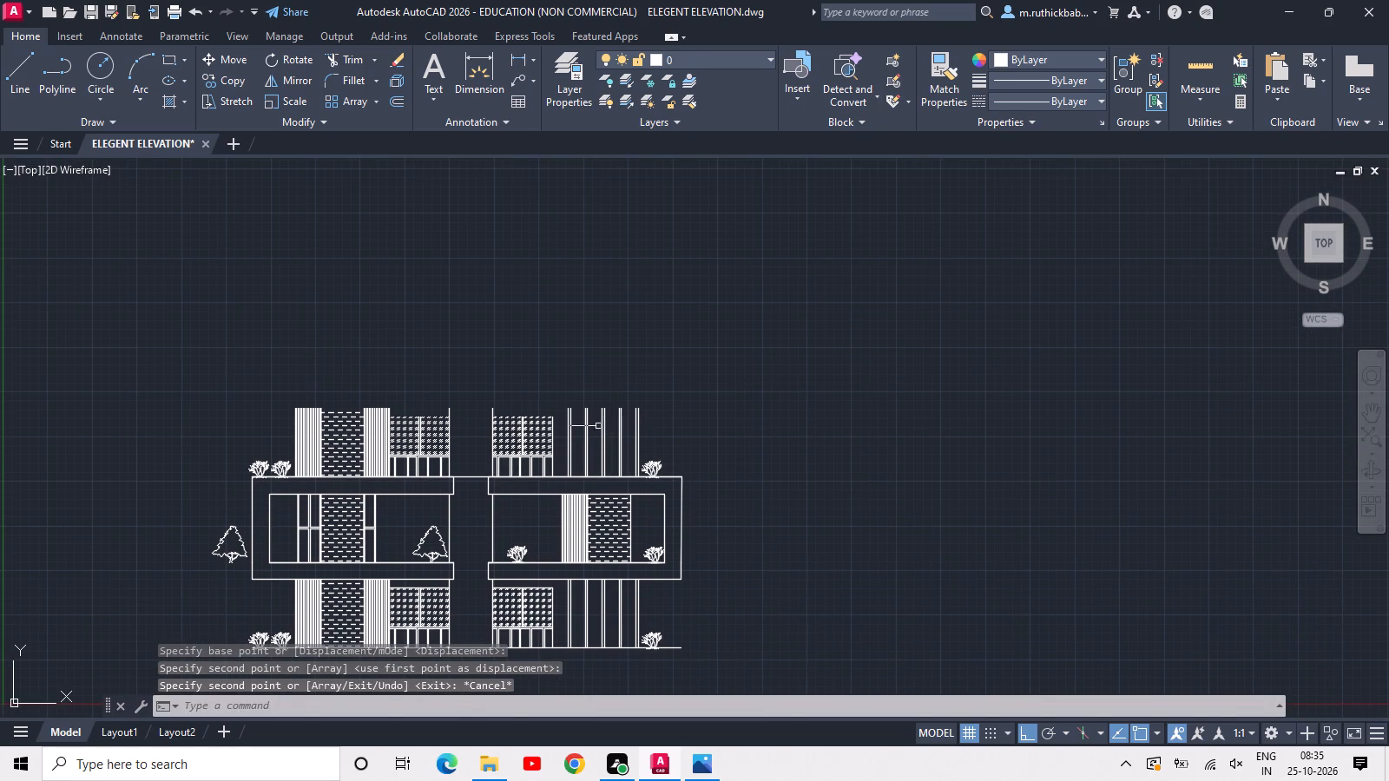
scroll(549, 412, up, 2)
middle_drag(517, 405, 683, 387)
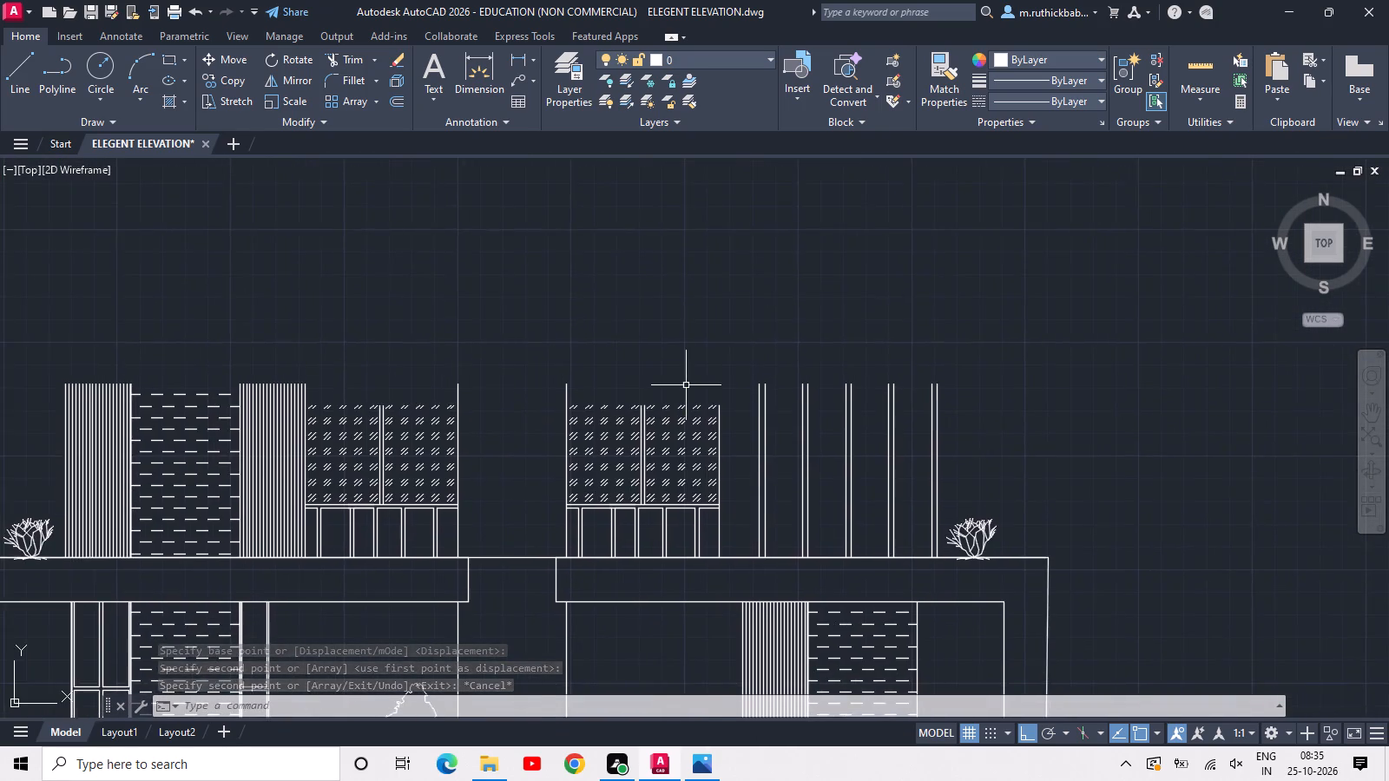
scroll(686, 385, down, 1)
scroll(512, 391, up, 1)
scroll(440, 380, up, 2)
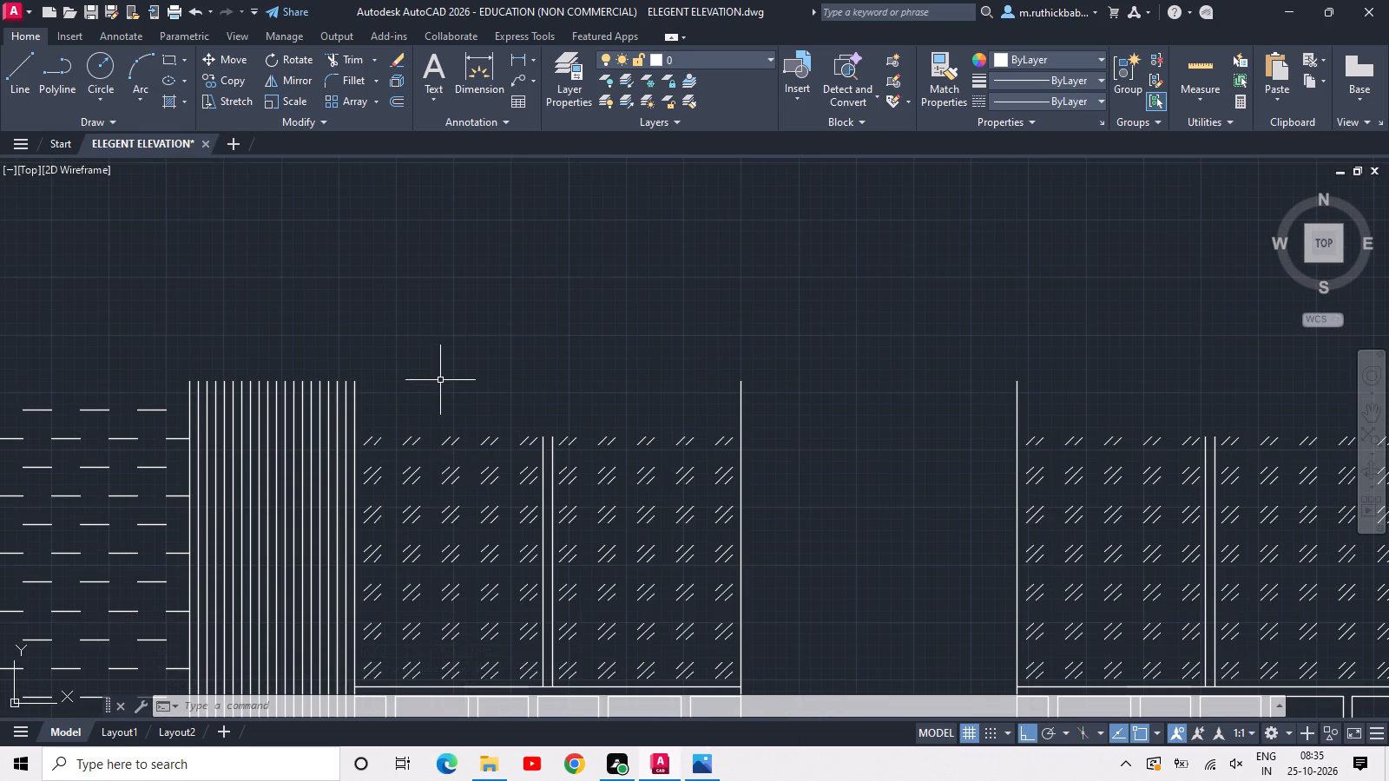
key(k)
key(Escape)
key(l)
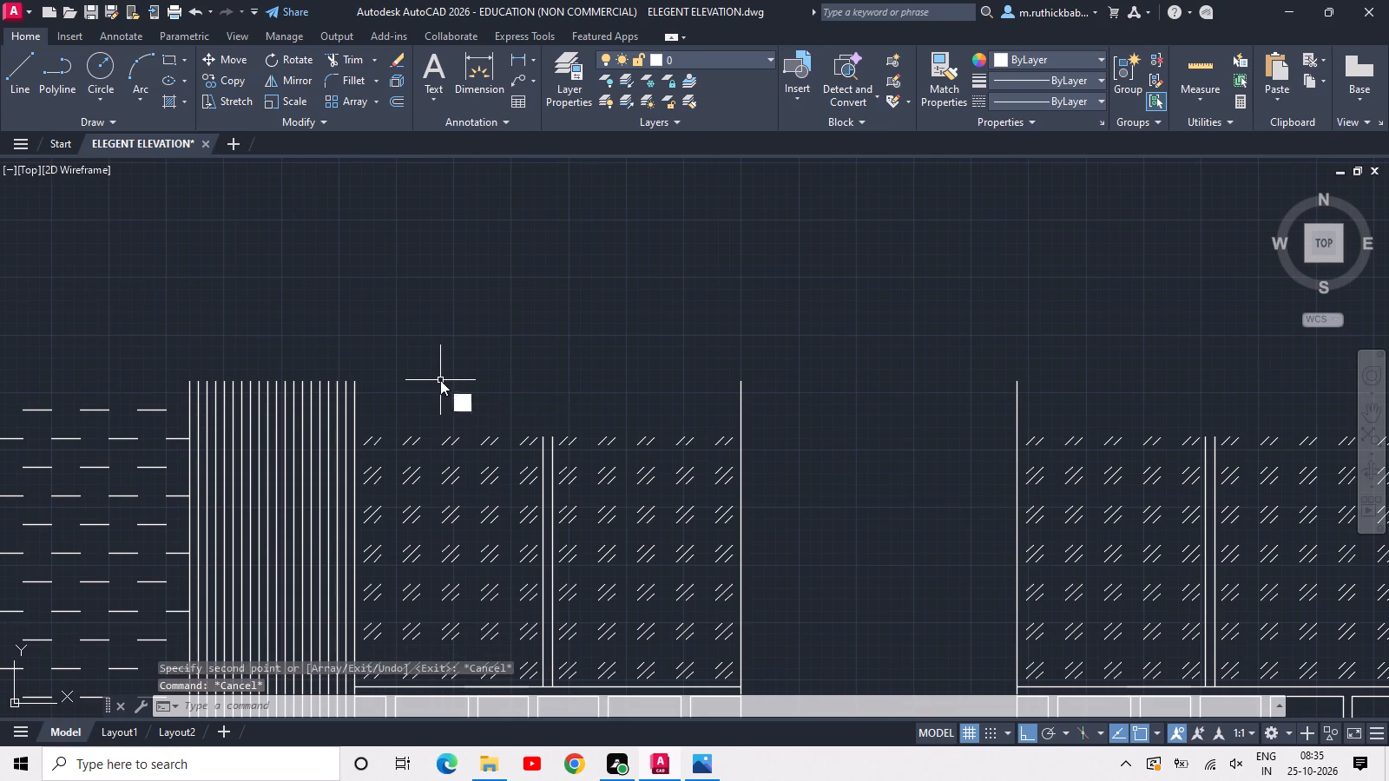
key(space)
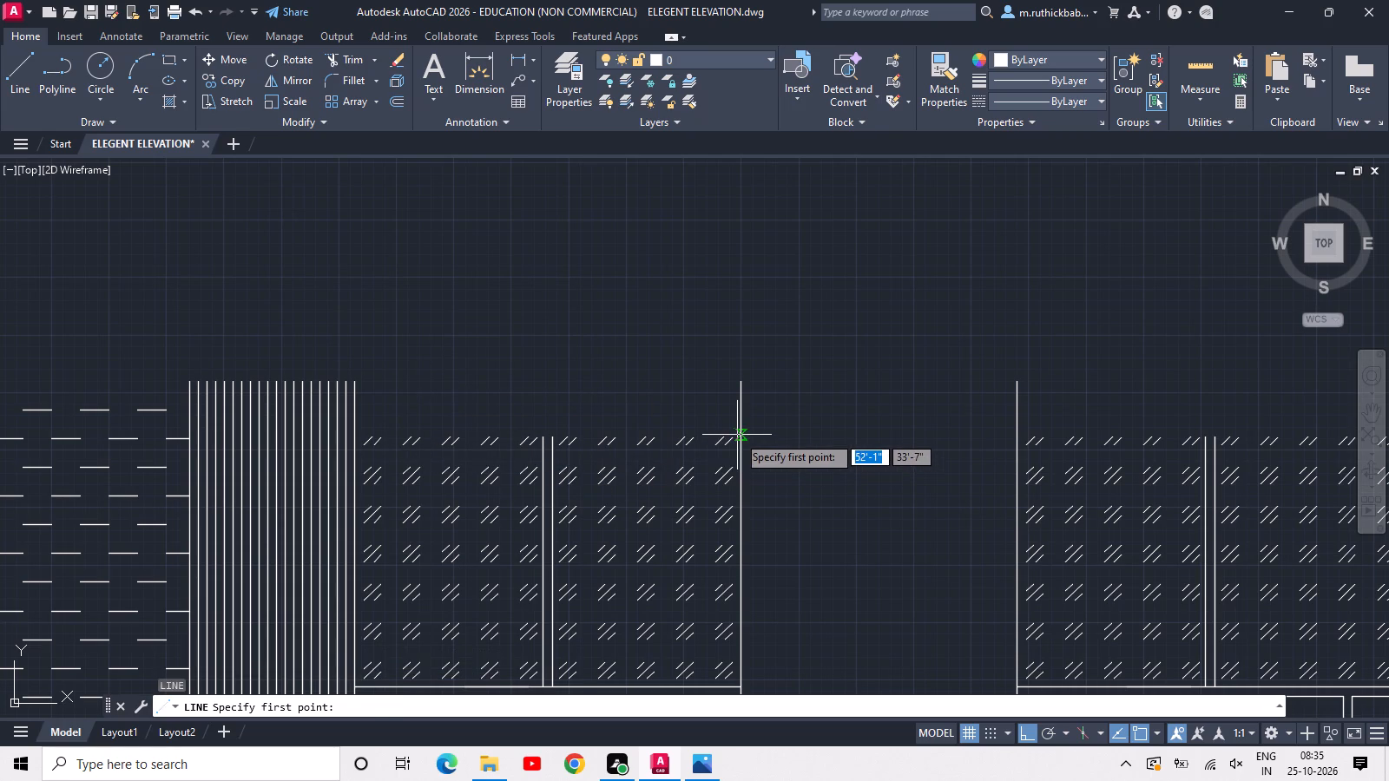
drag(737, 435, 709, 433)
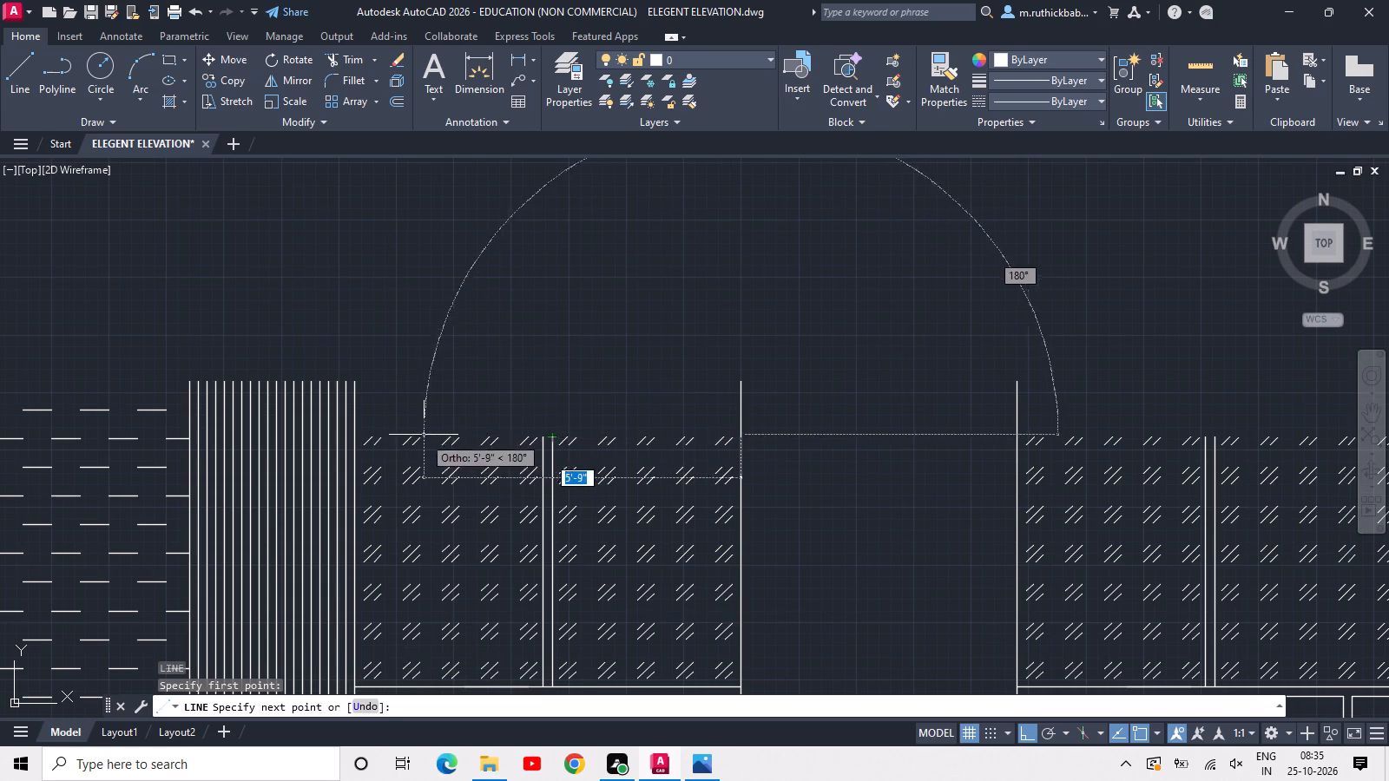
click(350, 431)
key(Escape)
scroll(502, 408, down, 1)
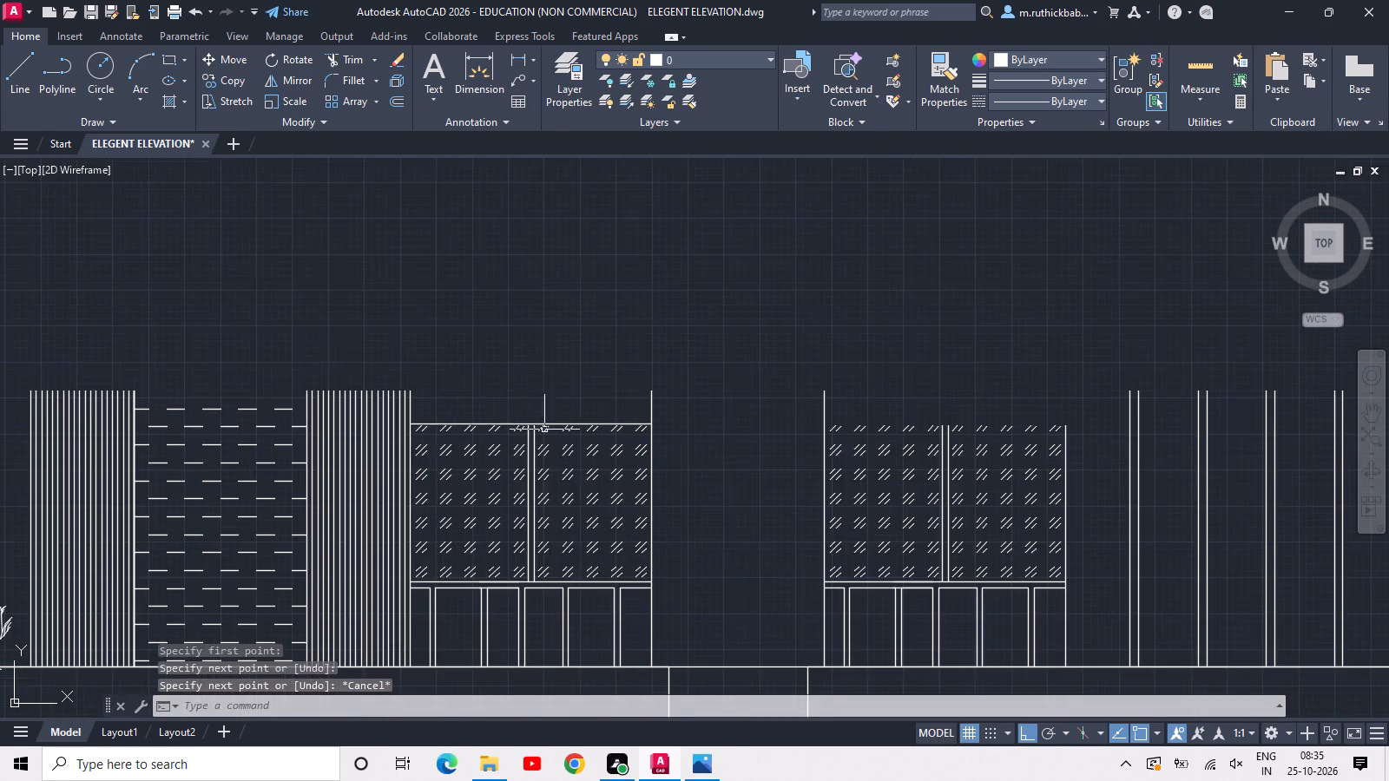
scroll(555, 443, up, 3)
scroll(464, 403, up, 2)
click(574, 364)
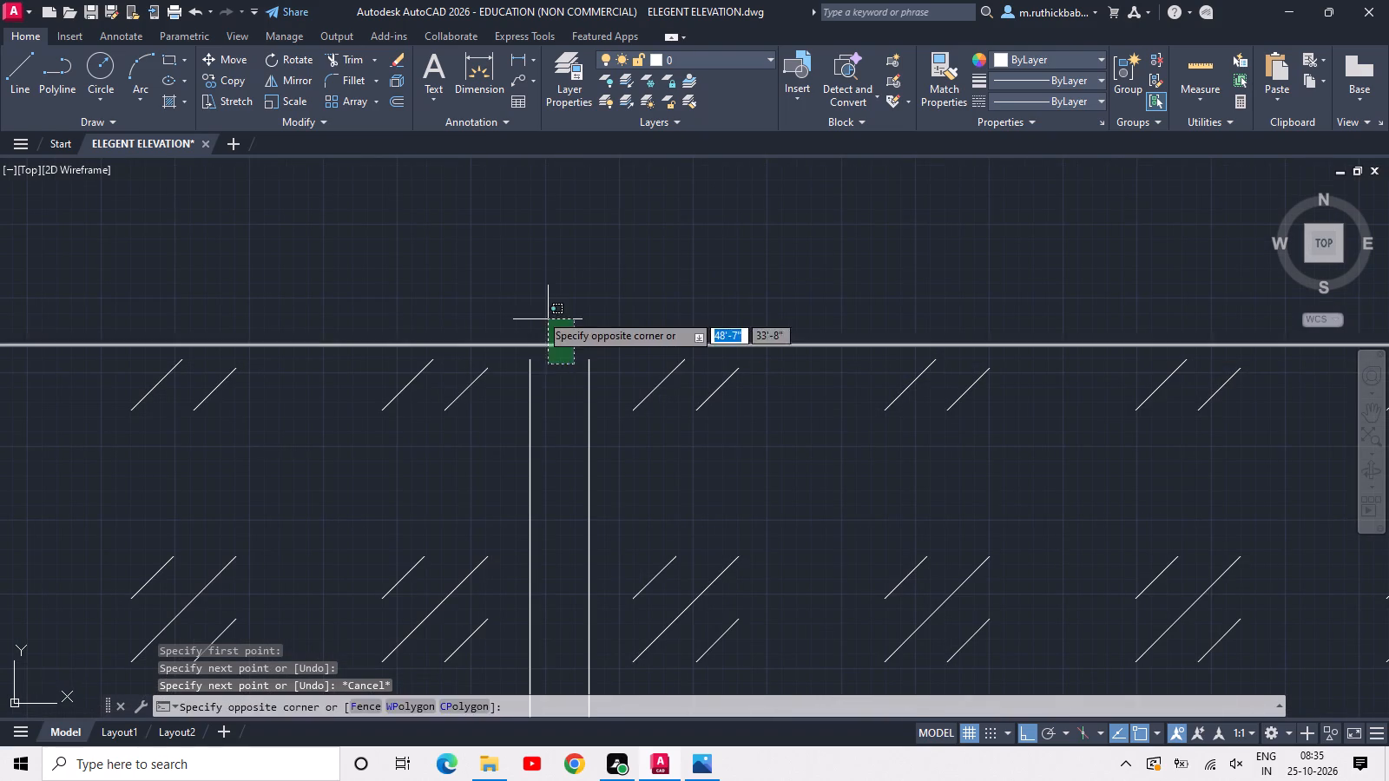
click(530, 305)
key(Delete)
Close the top of the left block's copied glazing with a line at mullion height, from the wall line to the striped band.
text(L)
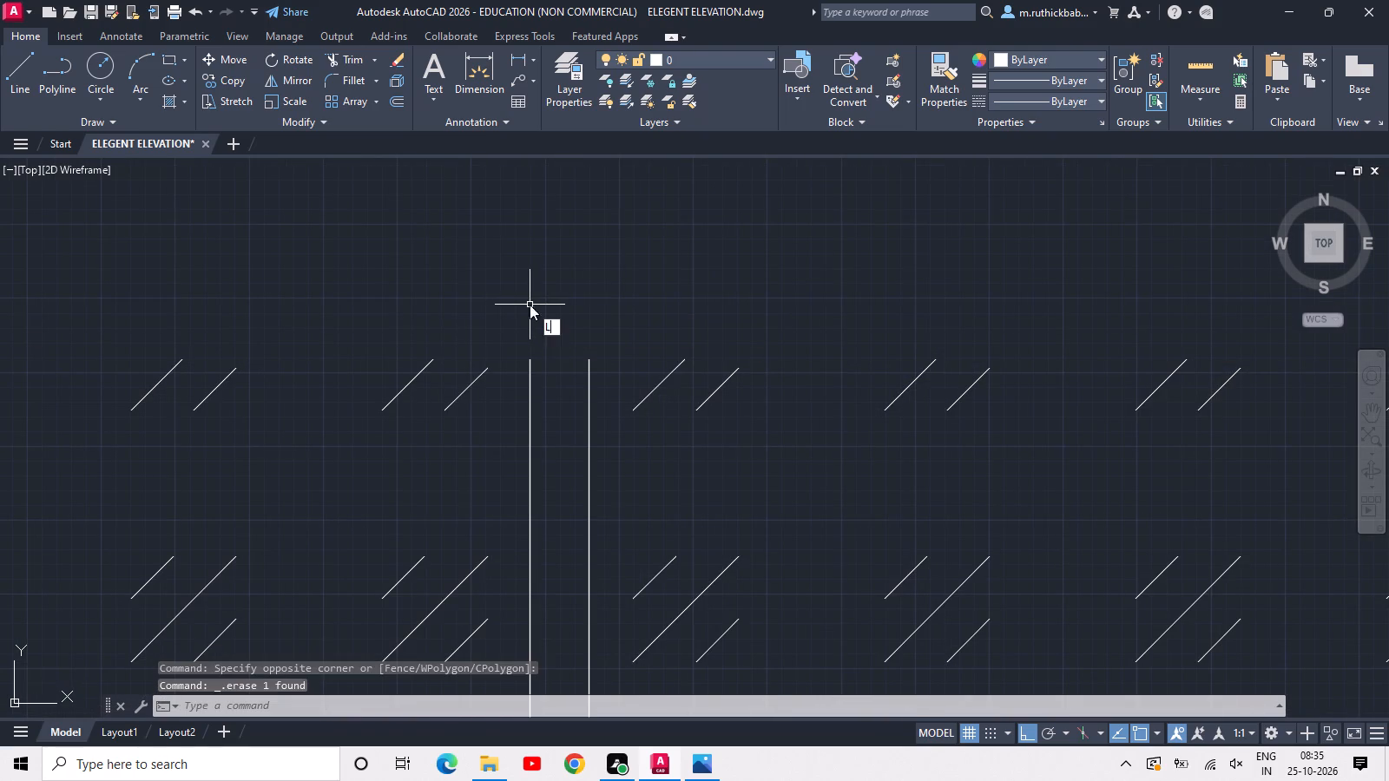
key(space)
click(590, 362)
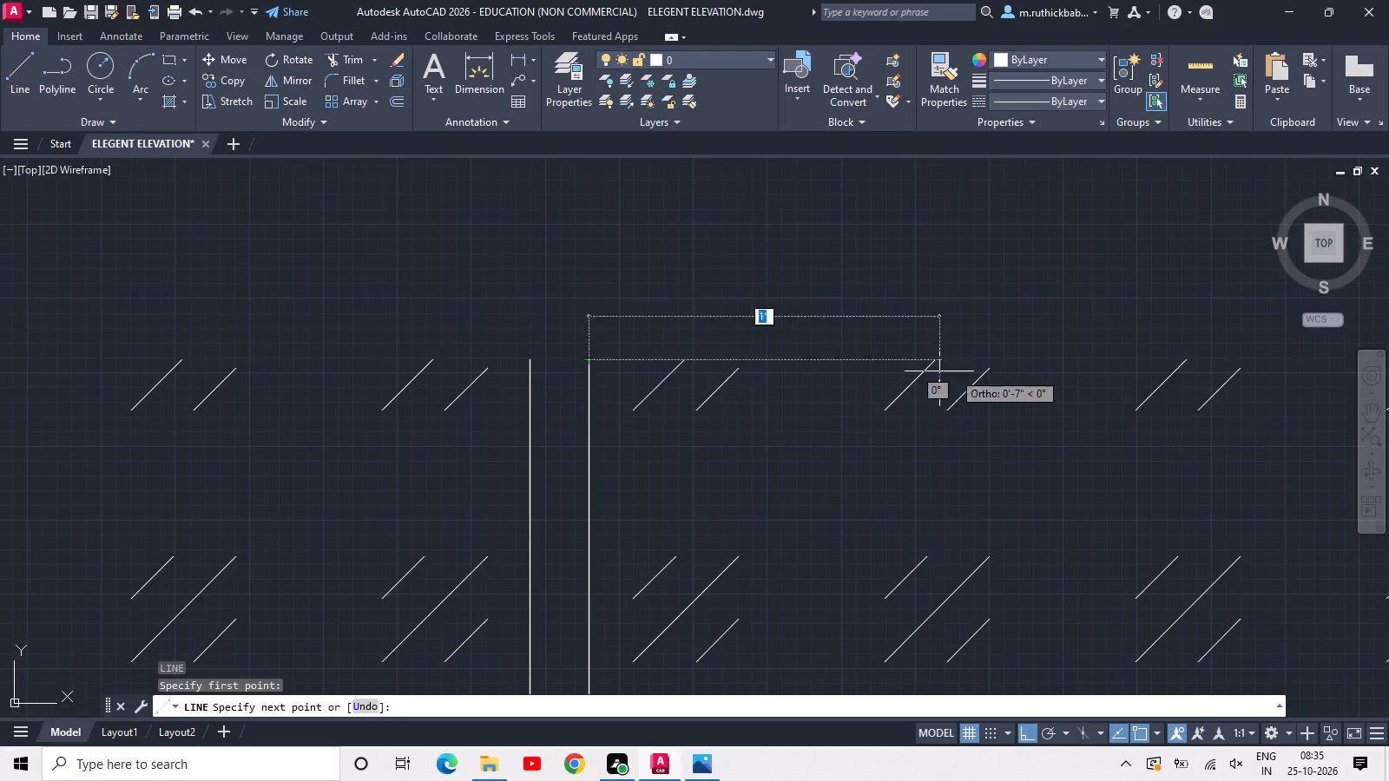
scroll(984, 366, down, 3)
click(1188, 370)
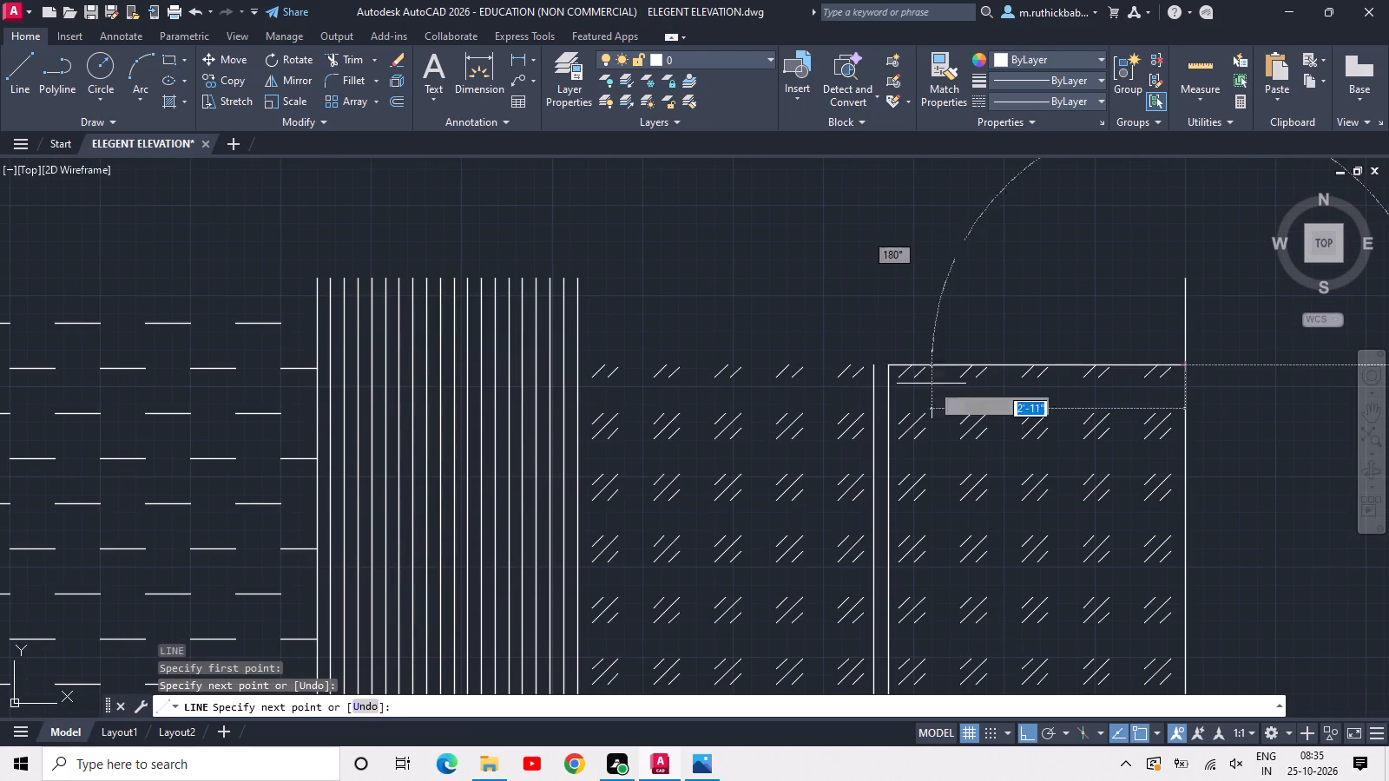
click(579, 368)
key(grave)
key(Escape)
key(Escape)
Draw a horizontal top line about 40' long across the copied storey, from the left striped band's outer corner to the last post.
scroll(574, 370, down, 2)
middle_drag(508, 357, 556, 391)
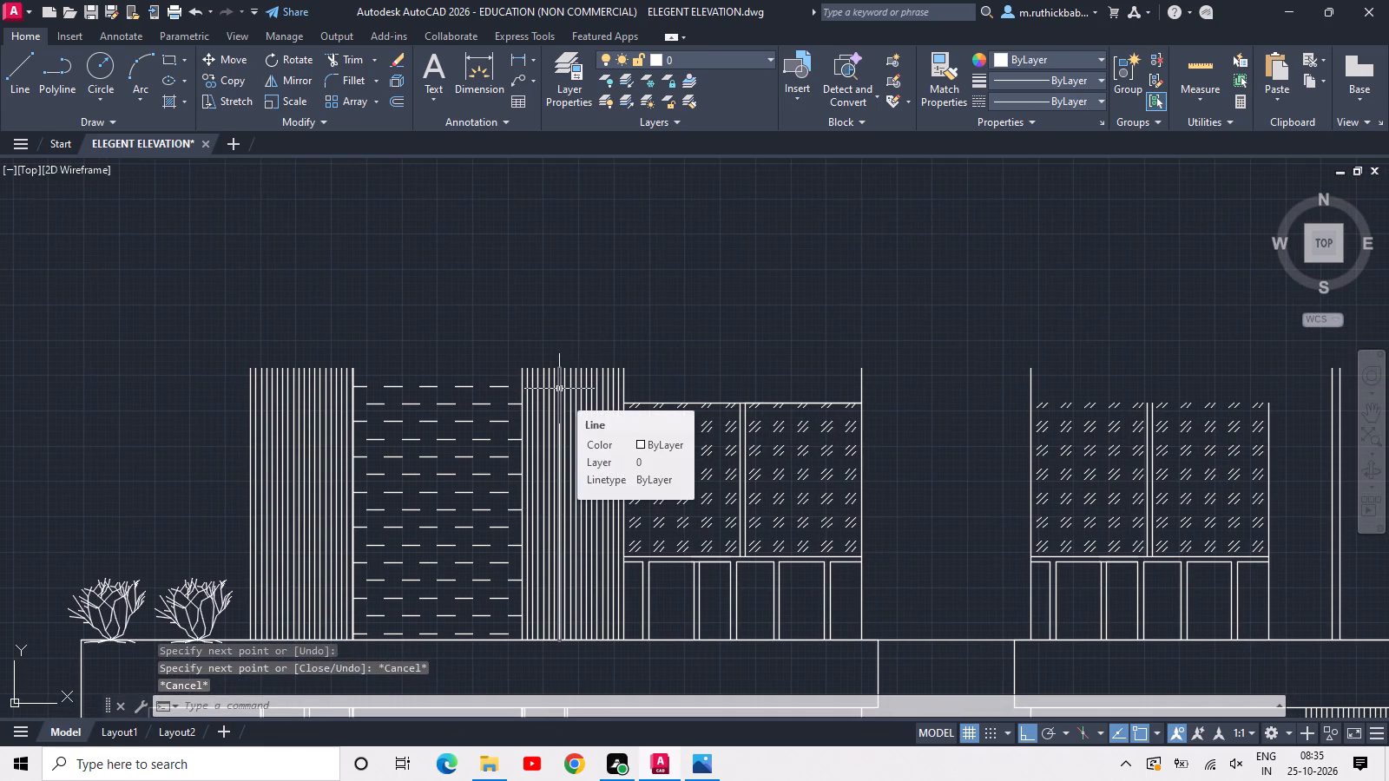
text(L)
key(space)
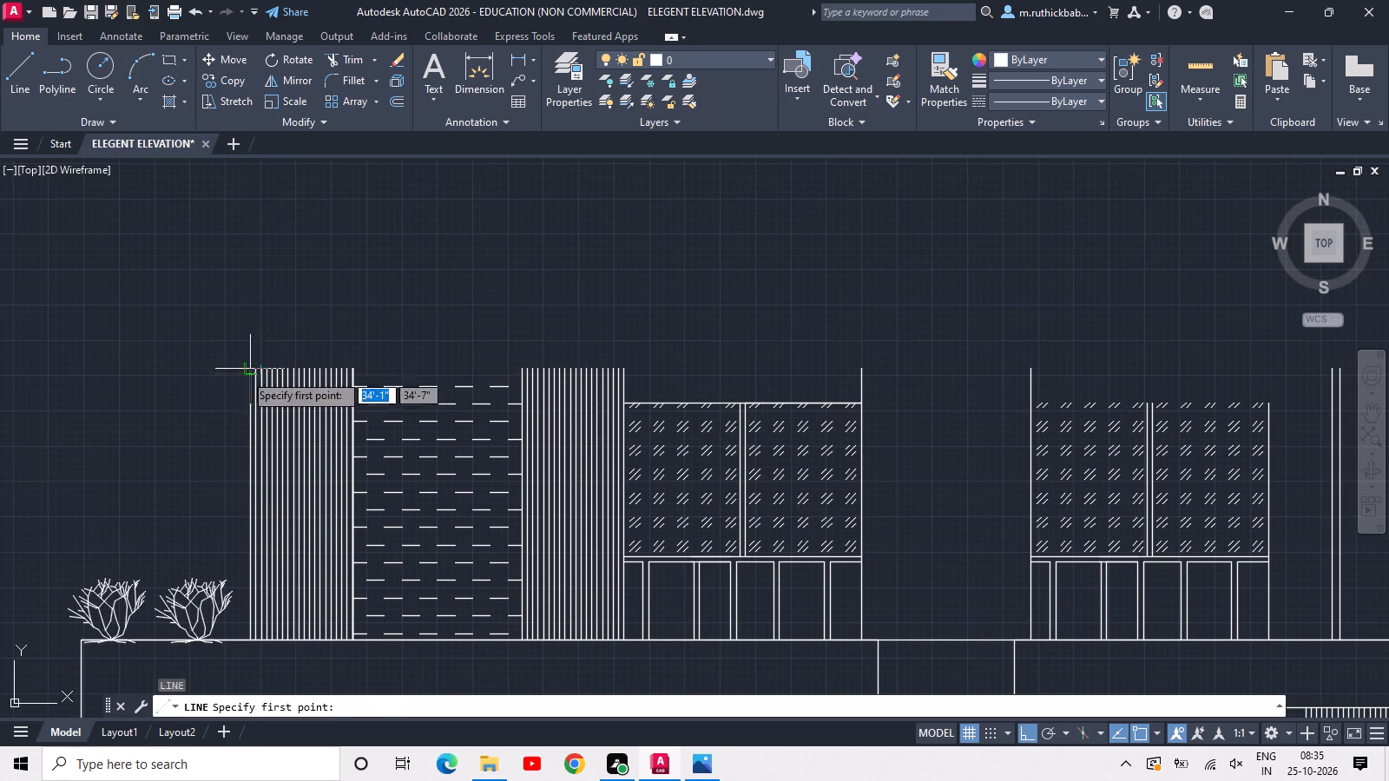
click(243, 368)
middle_drag(1006, 373, 217, 392)
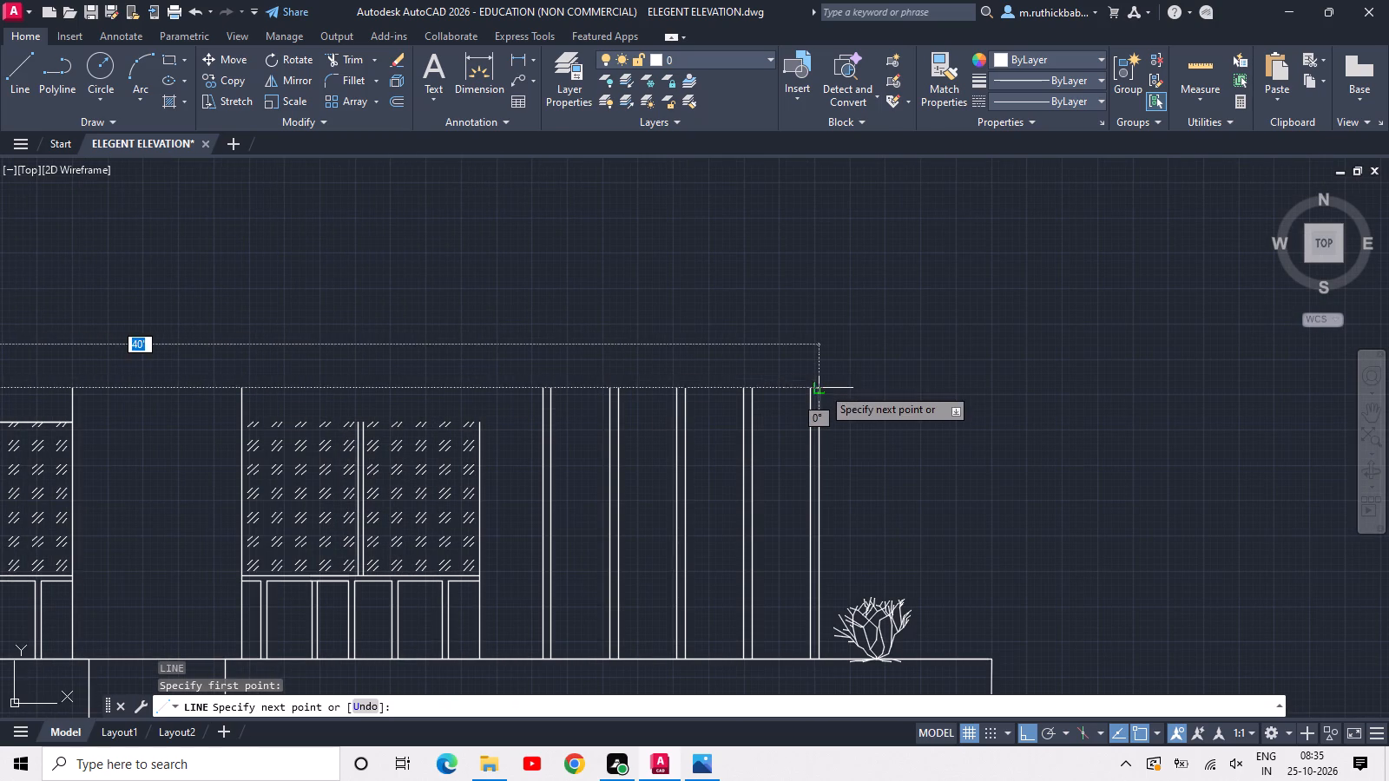
click(822, 387)
key(Escape)
Close the top of the right block's copied glazing with a line at mullion height, from its outer edge to the wall line.
middle_drag(371, 412, 450, 398)
scroll(414, 413, up, 1)
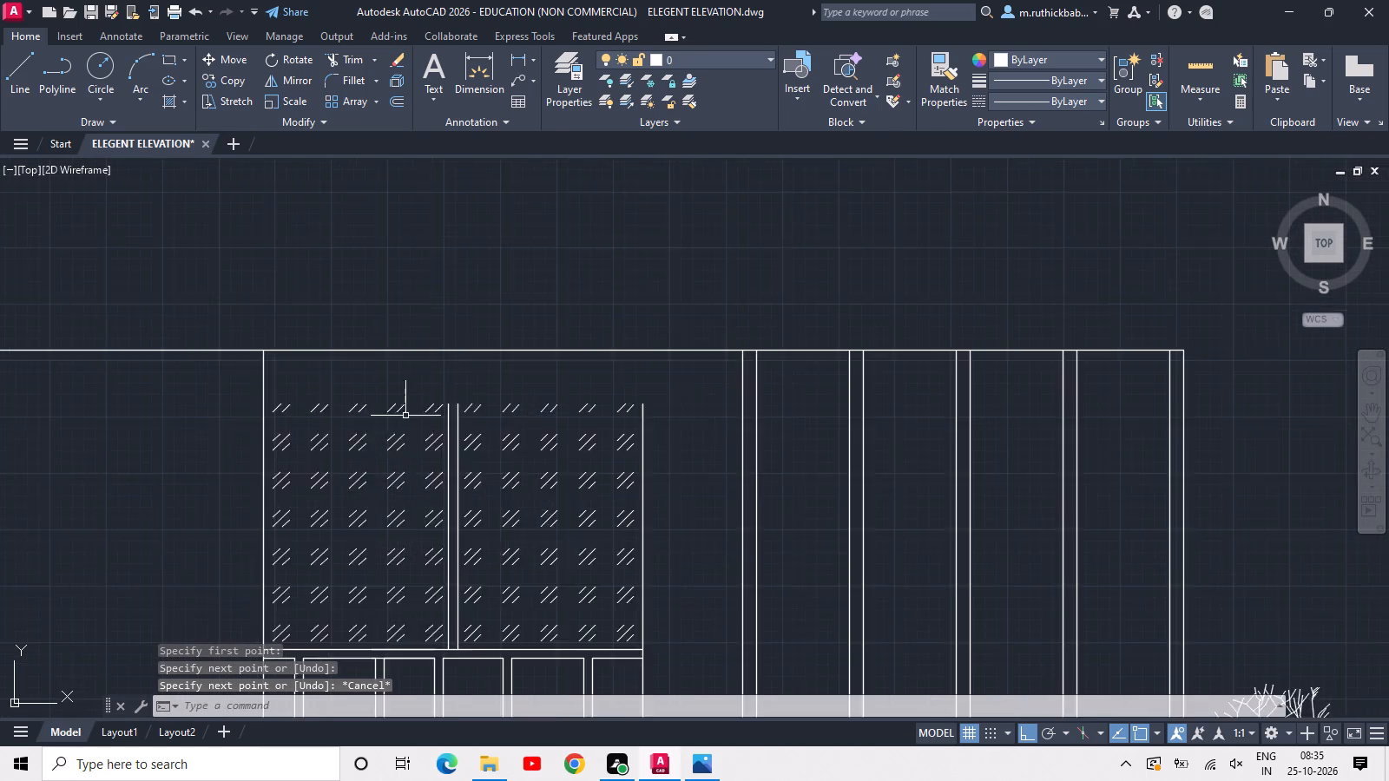
scroll(405, 416, up, 1)
text(L)
key(space)
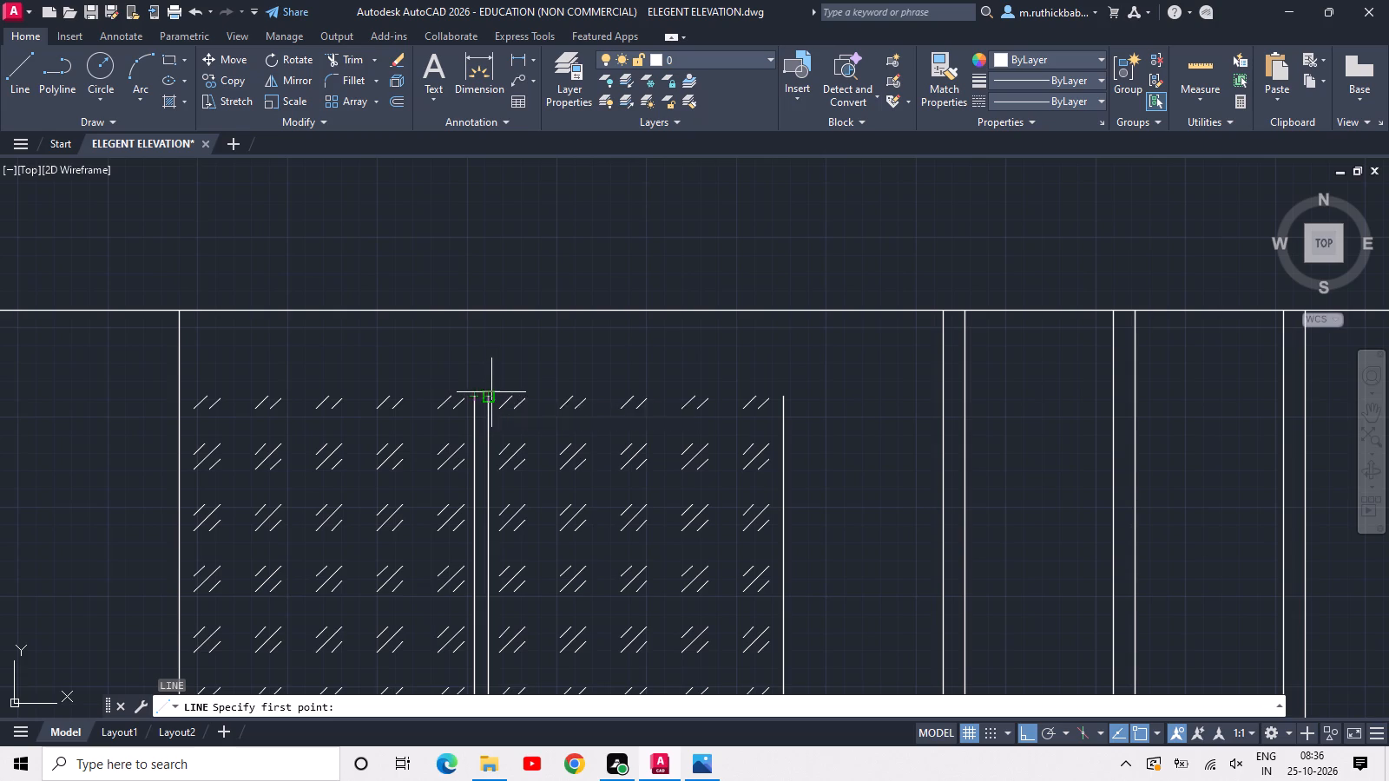
click(489, 392)
click(780, 395)
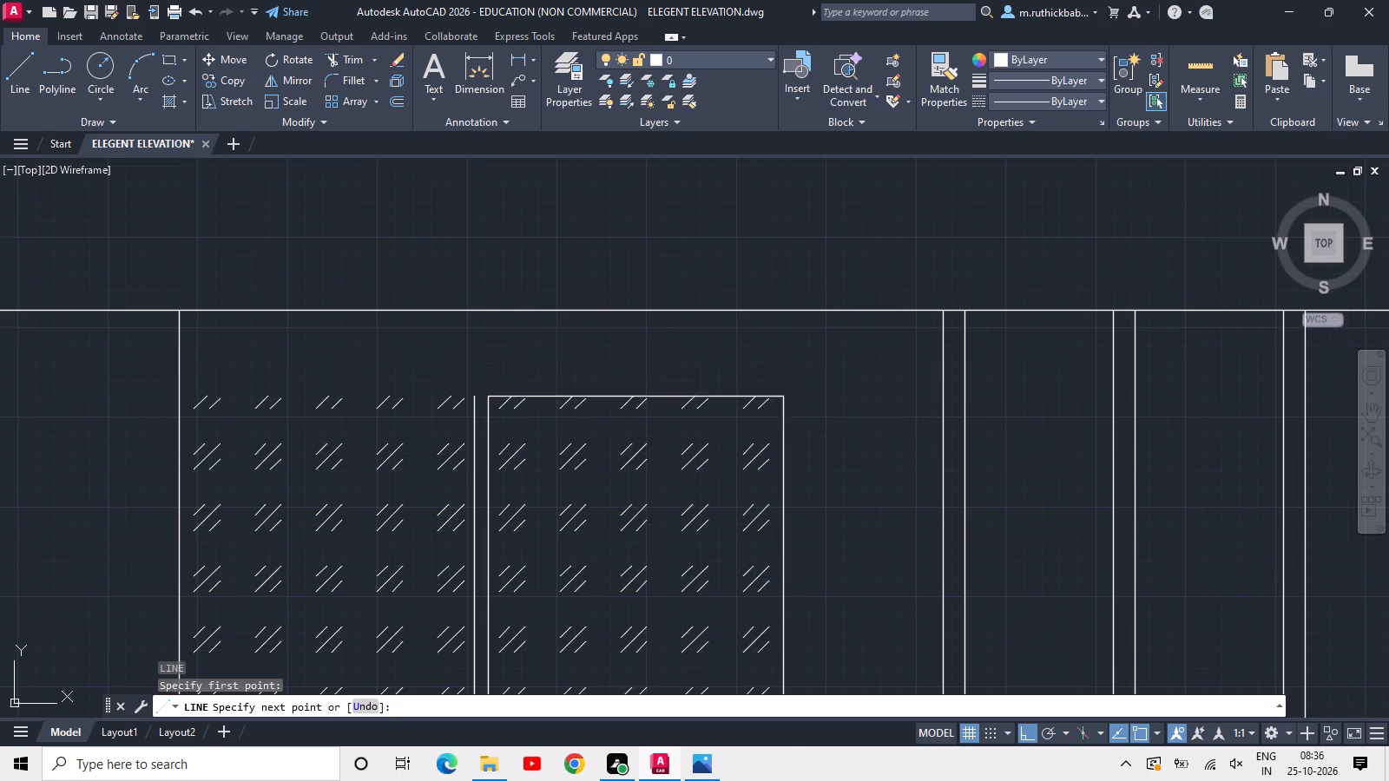
click(180, 396)
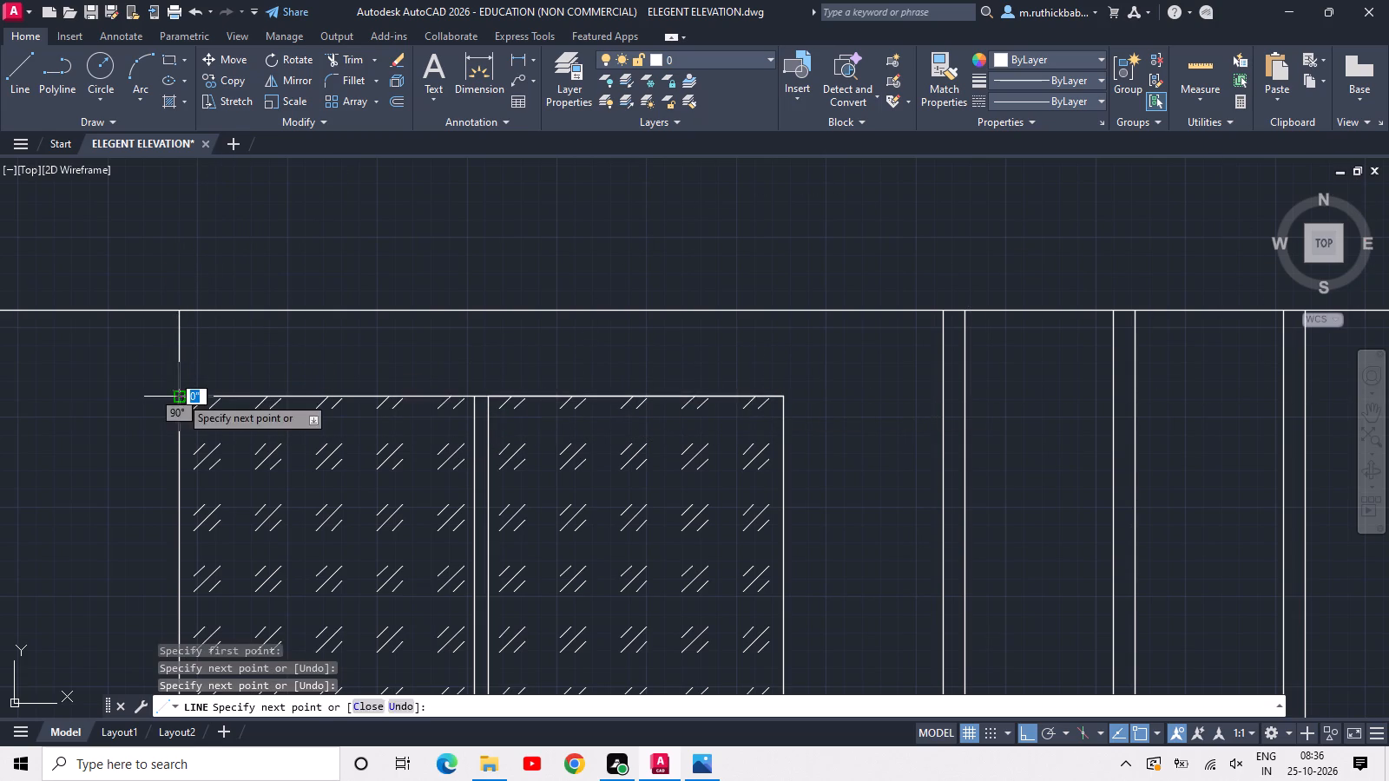
key(Escape)
Trim the new top lines between the mullion lines of both copied glazed windows.
text(TR)
key(space)
key(space)
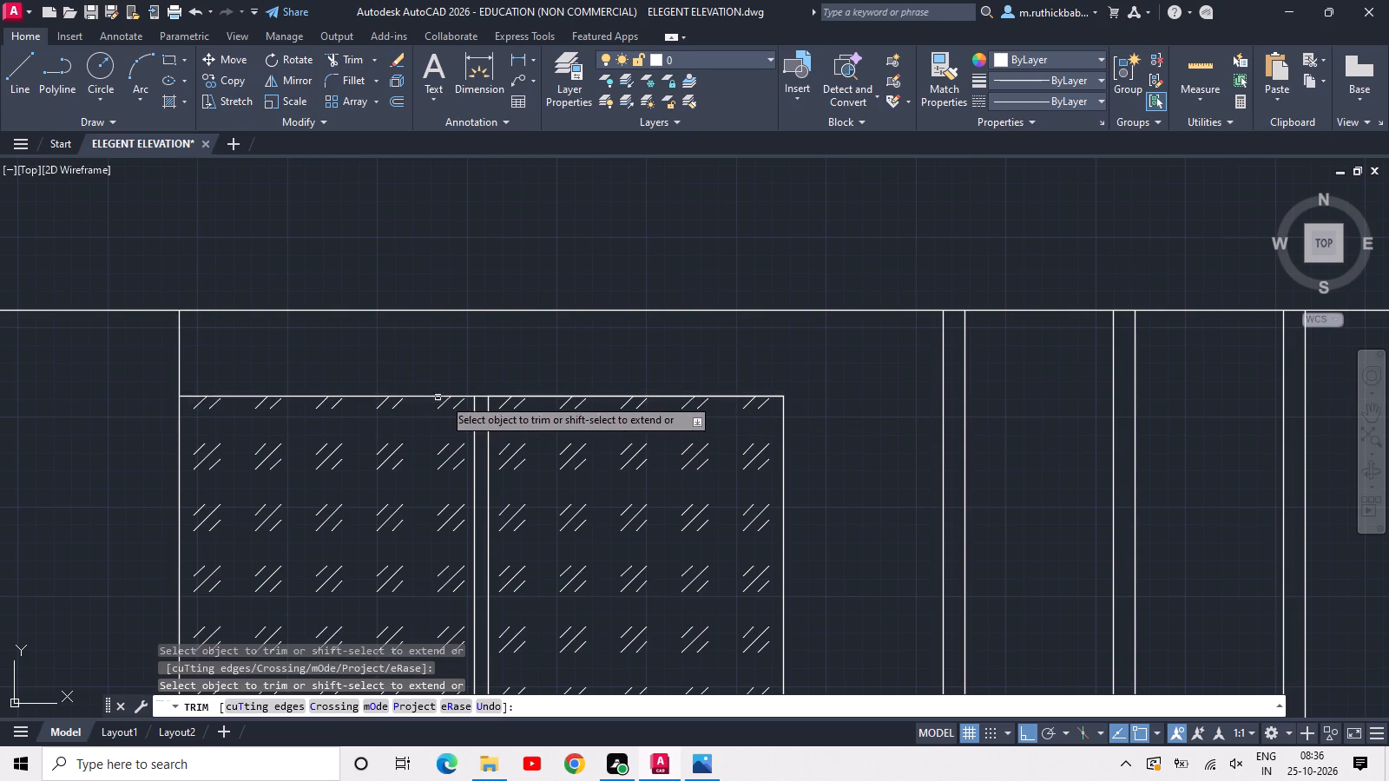
click(484, 397)
scroll(368, 393, down, 2)
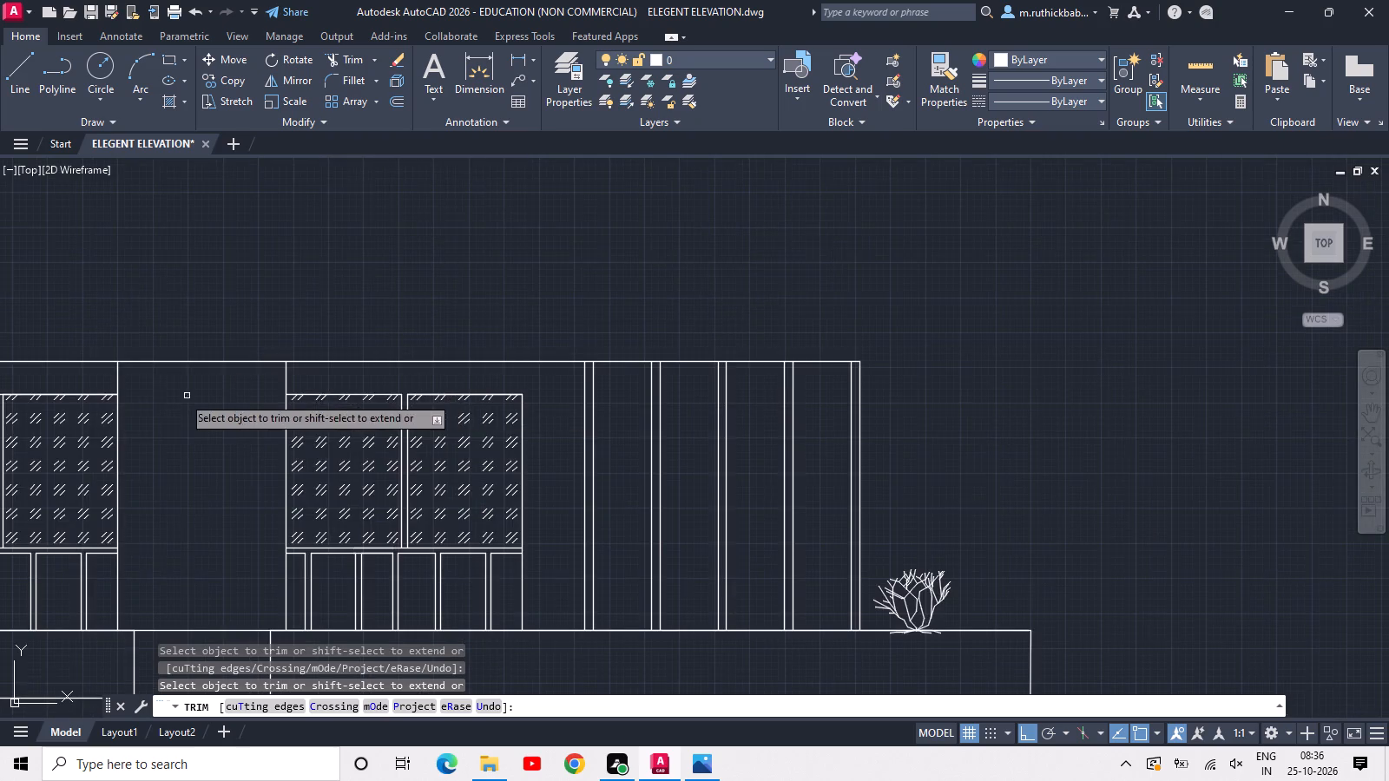
middle_drag(152, 404, 550, 426)
scroll(384, 413, up, 3)
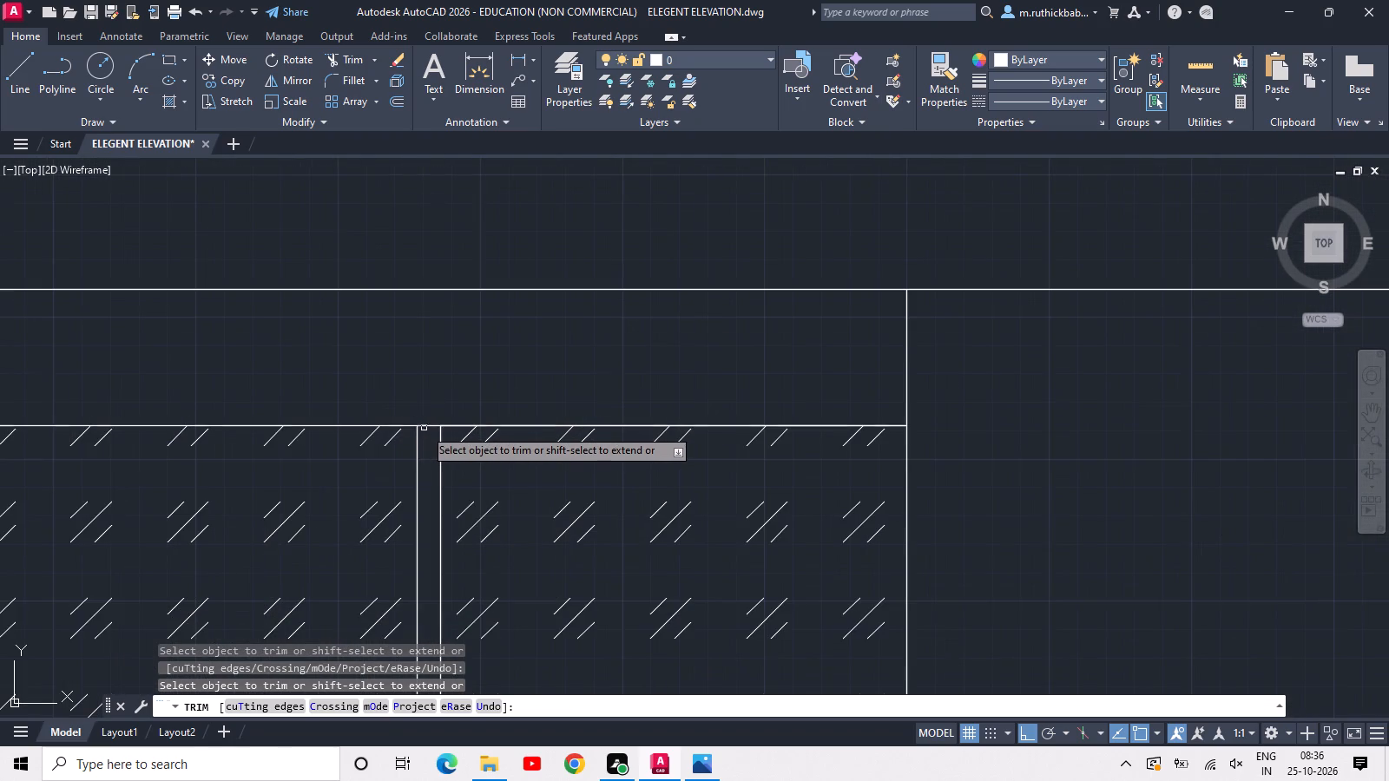
click(425, 427)
scroll(425, 427, down, 3)
key(Escape)
Draw a 50' by 10' rectangle rising from the copied storey's top line, starting in line with the slab's left end.
scroll(338, 434, down, 2)
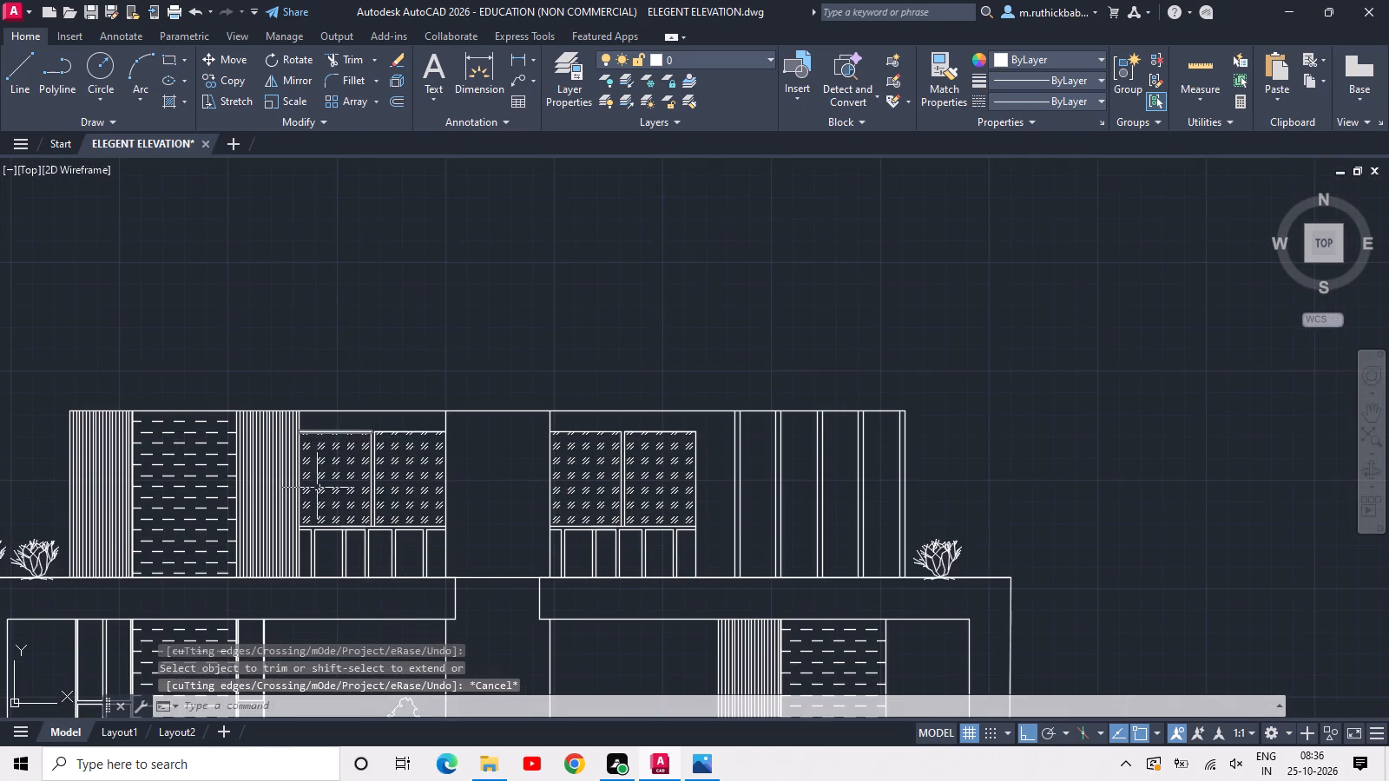
middle_drag(317, 488, 526, 423)
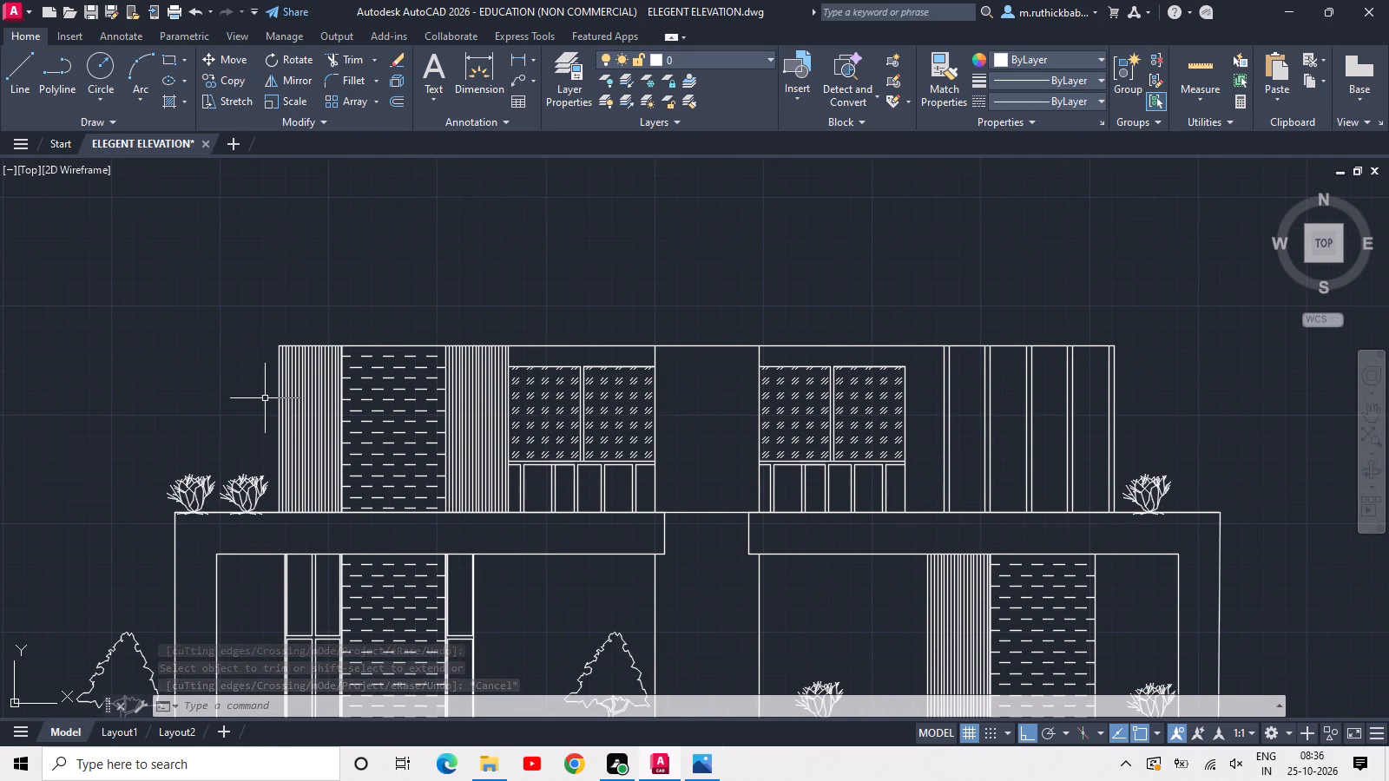
text(REC)
key(space)
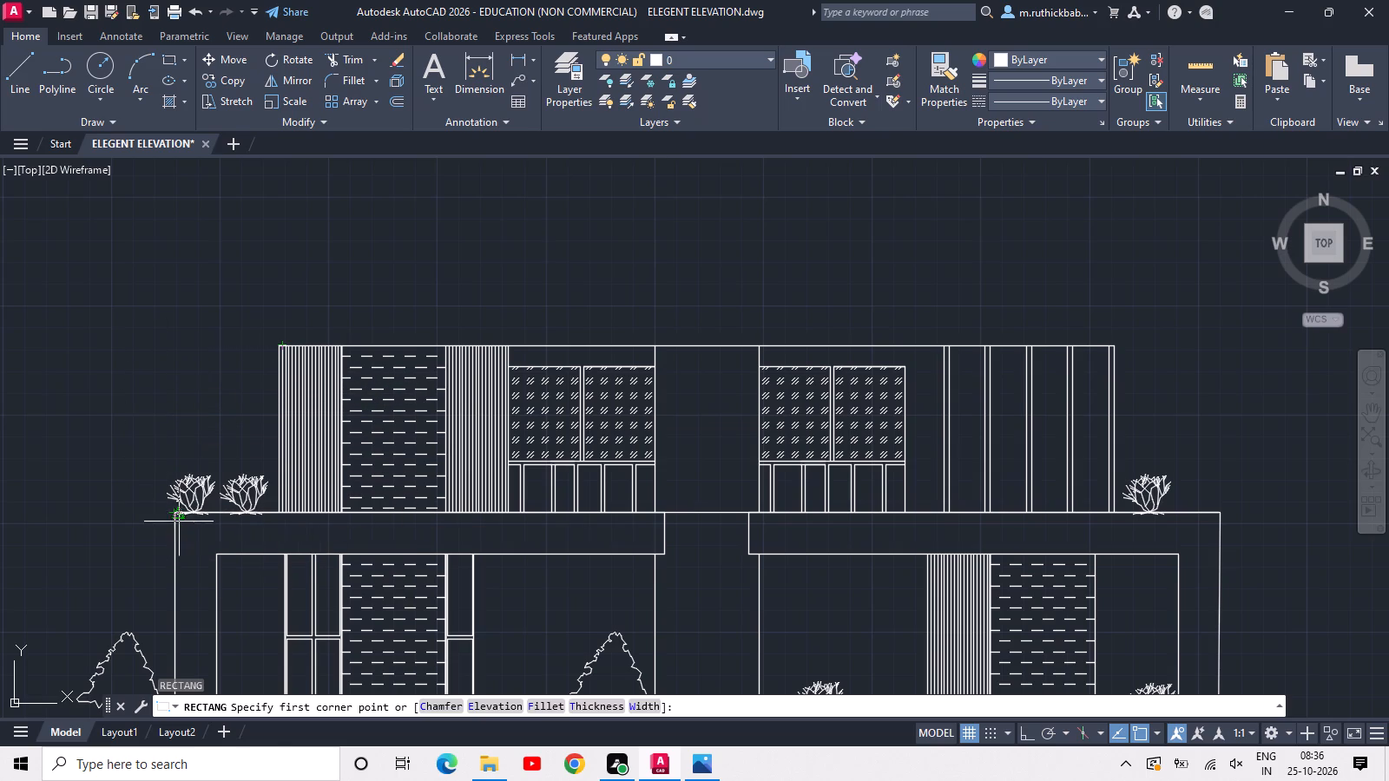
click(180, 343)
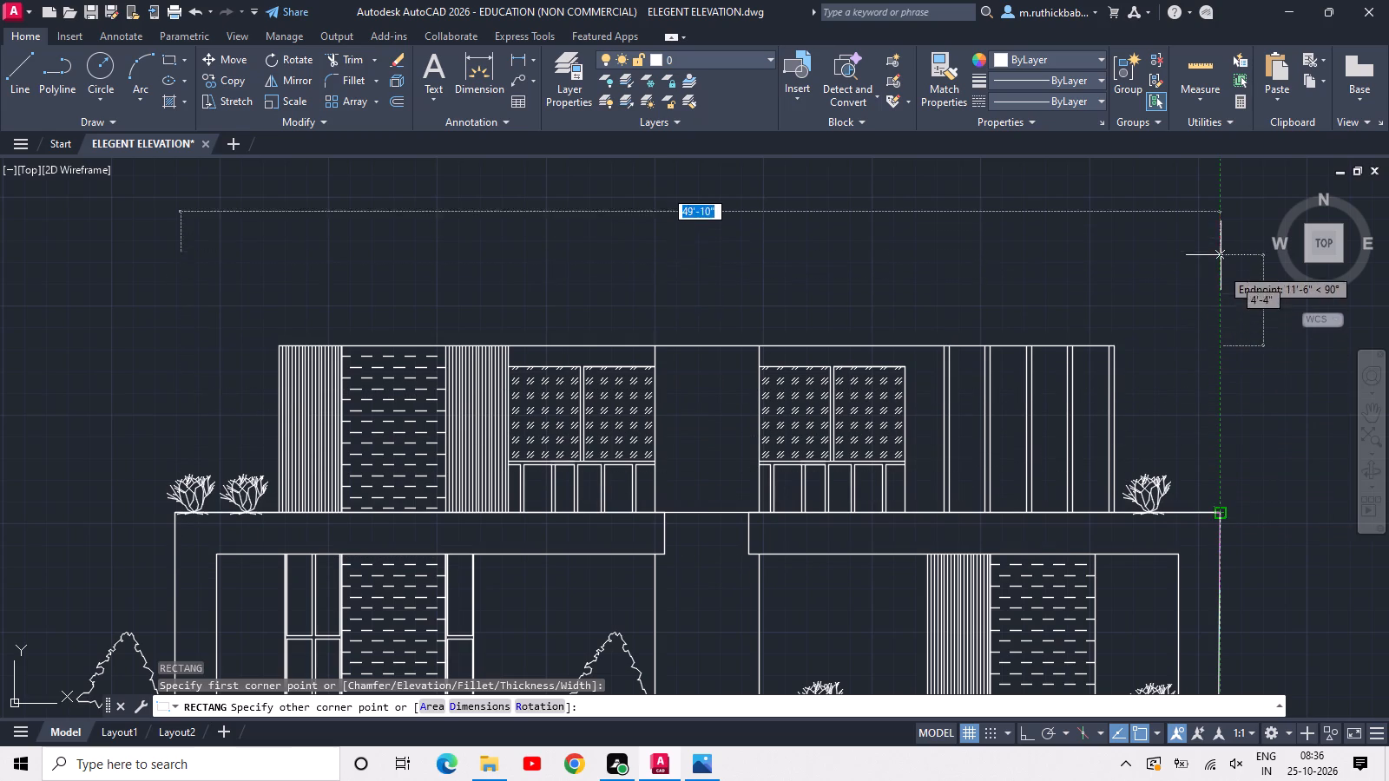
middle_drag(1220, 237, 1091, 395)
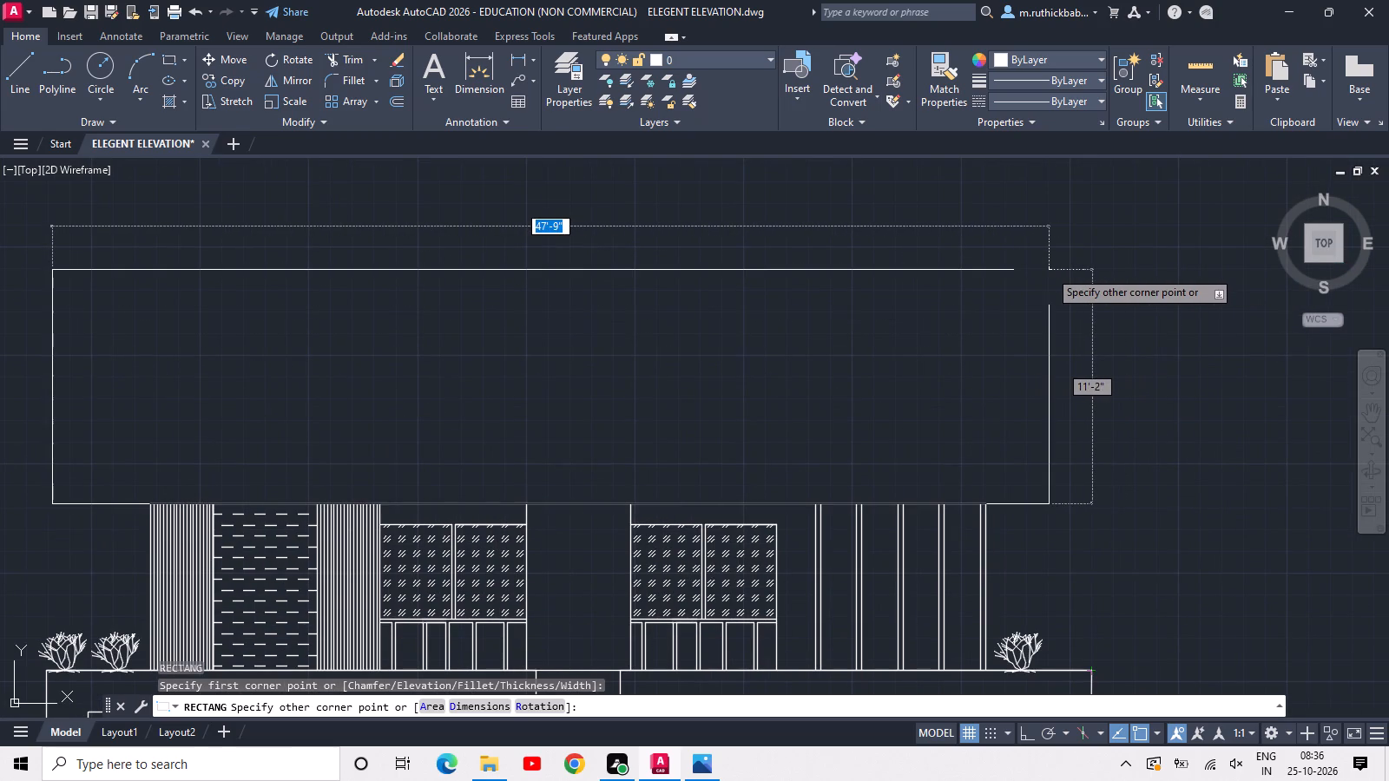
text(50')
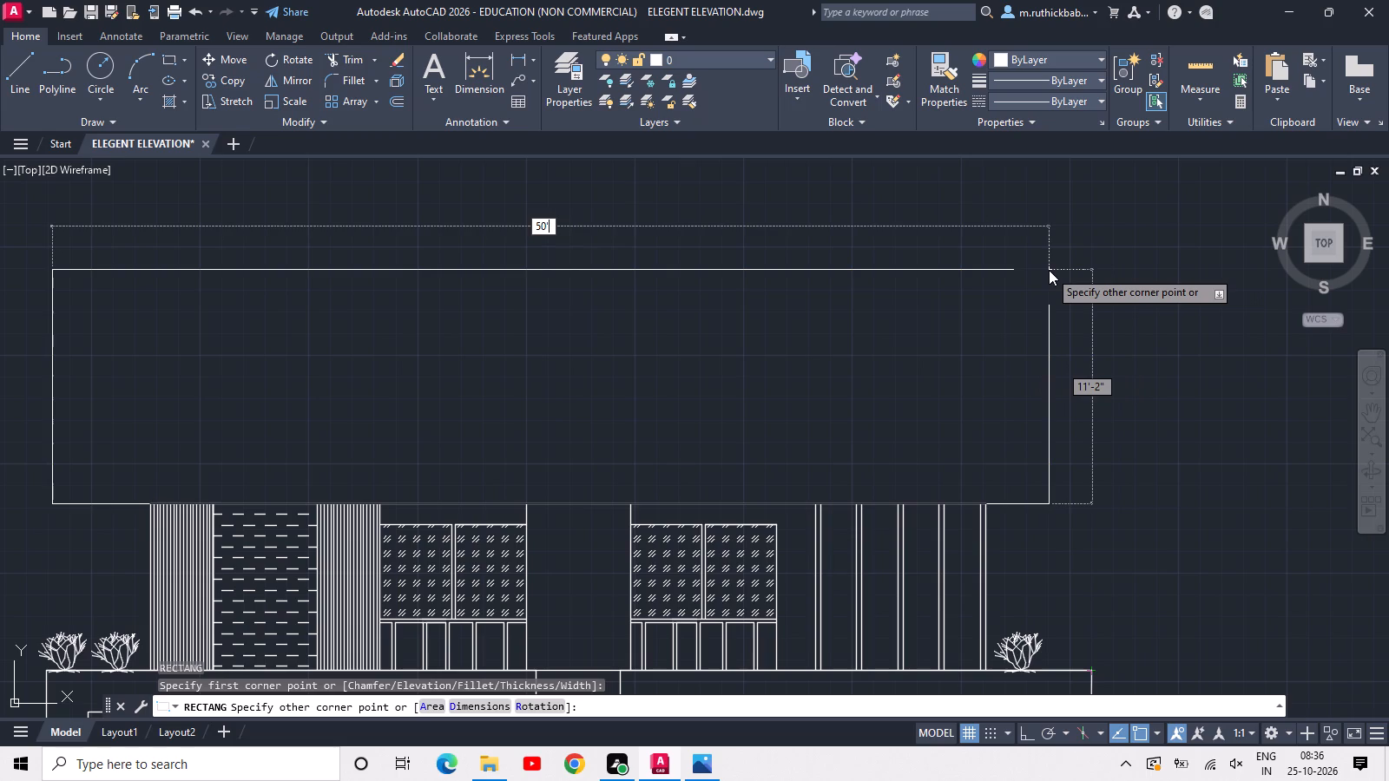
key(Tab)
text(10)
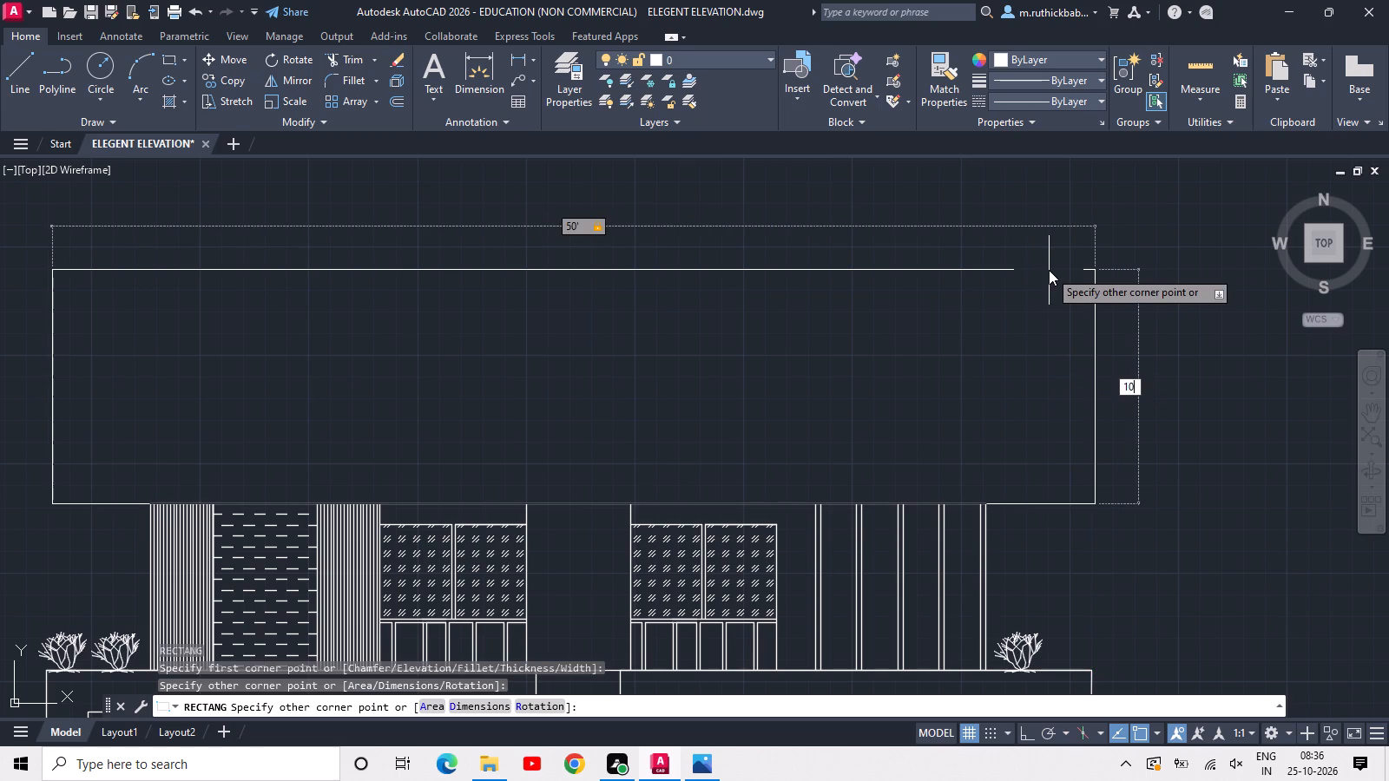
key(apostrophe)
key(Return)
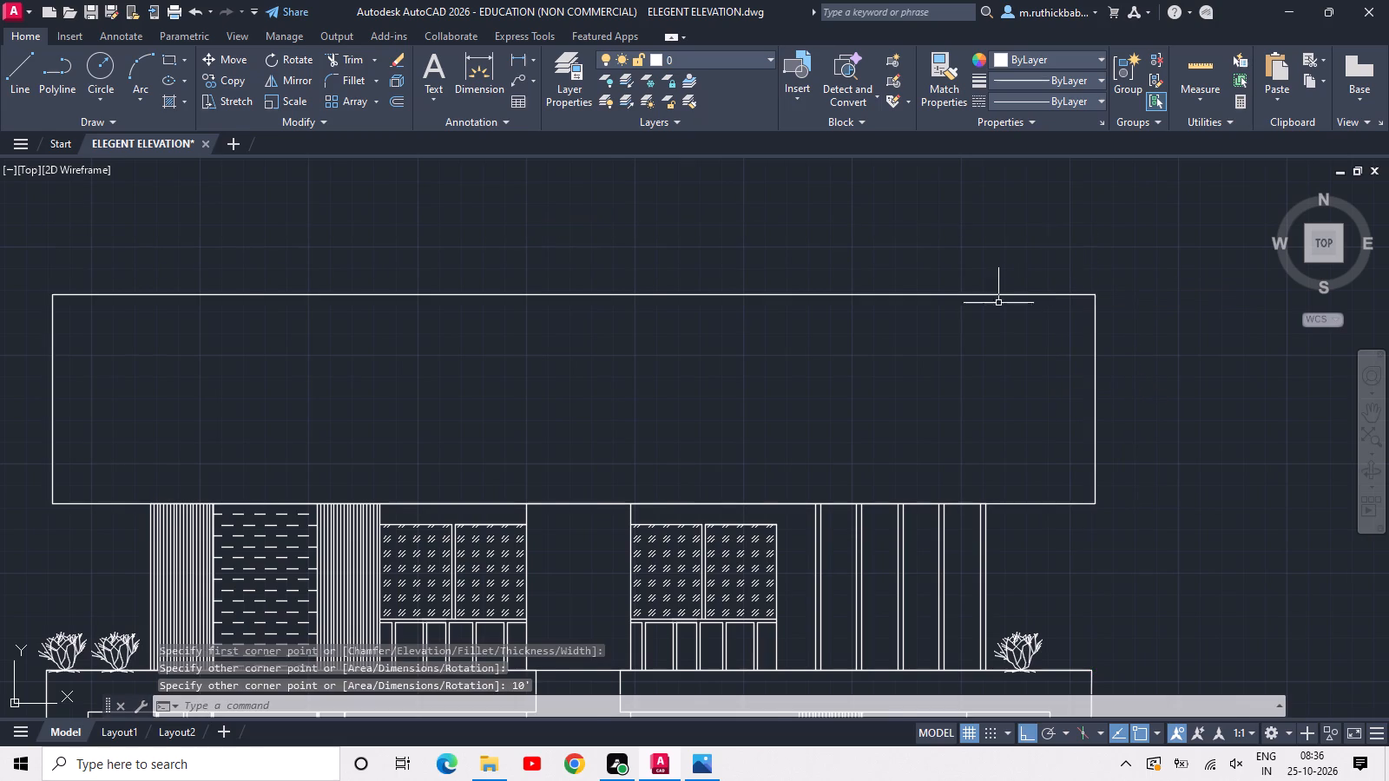
scroll(969, 326, down, 1)
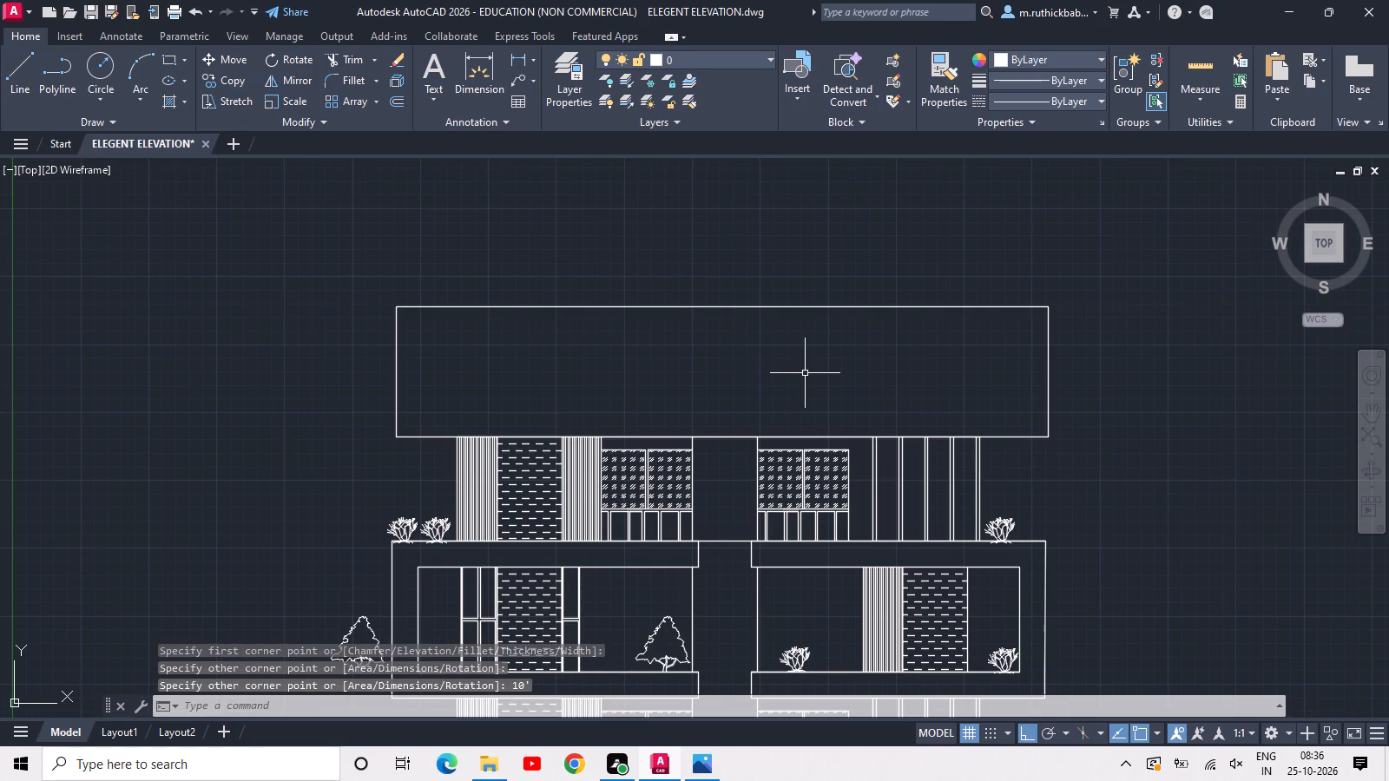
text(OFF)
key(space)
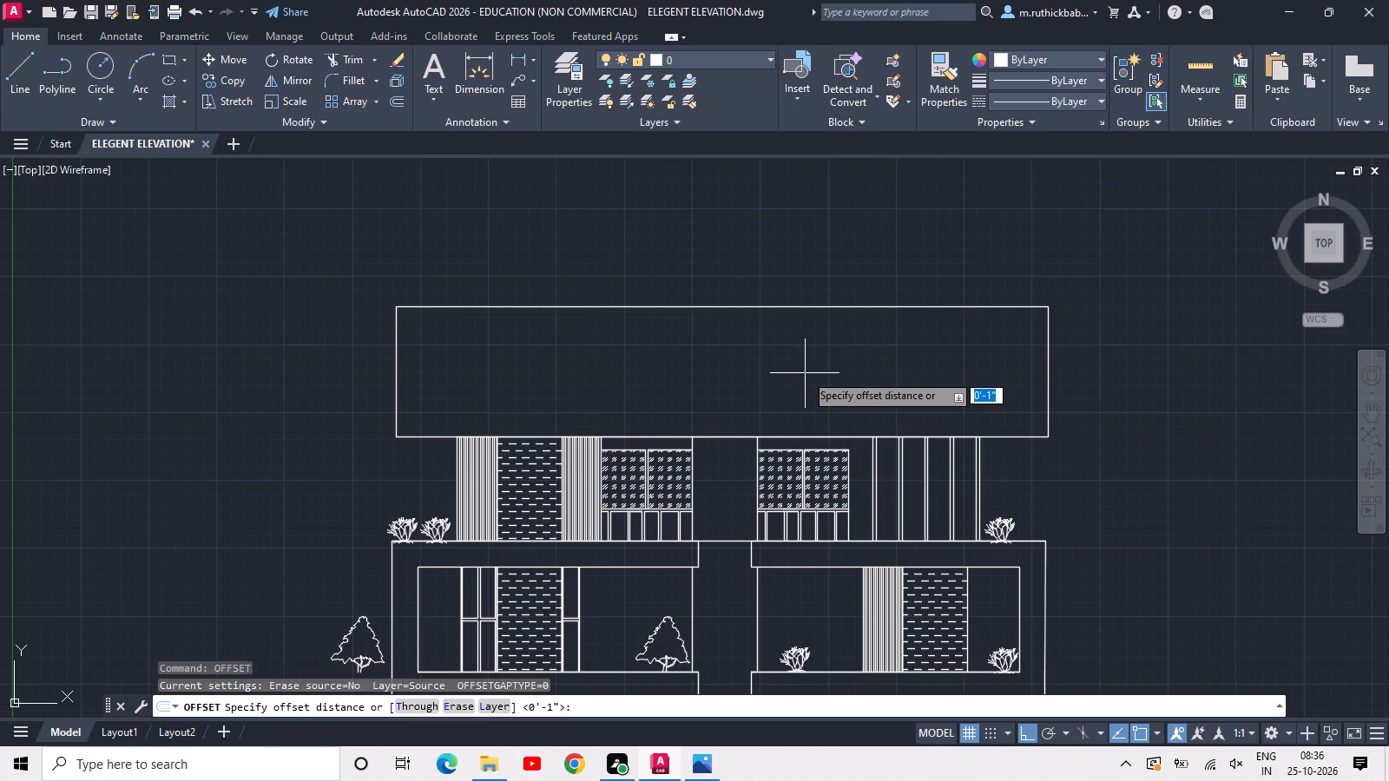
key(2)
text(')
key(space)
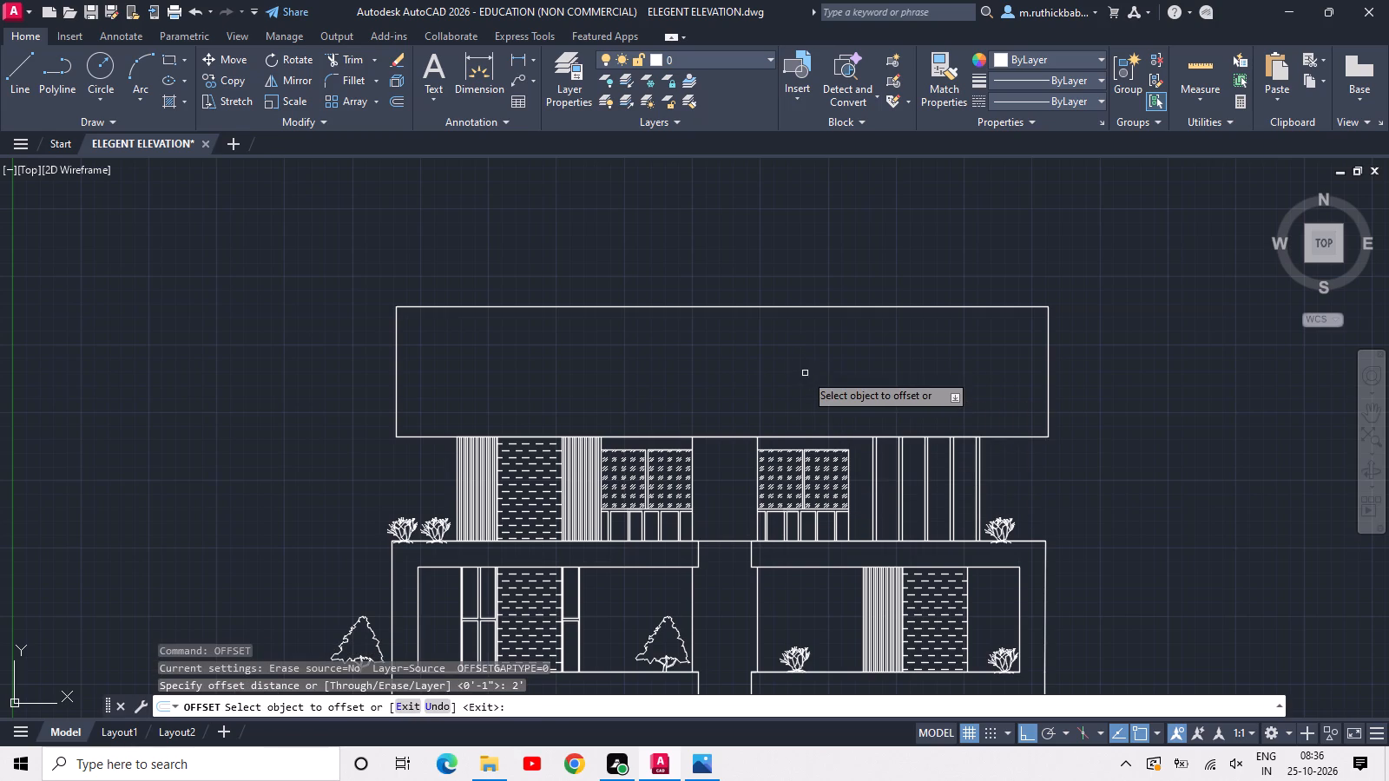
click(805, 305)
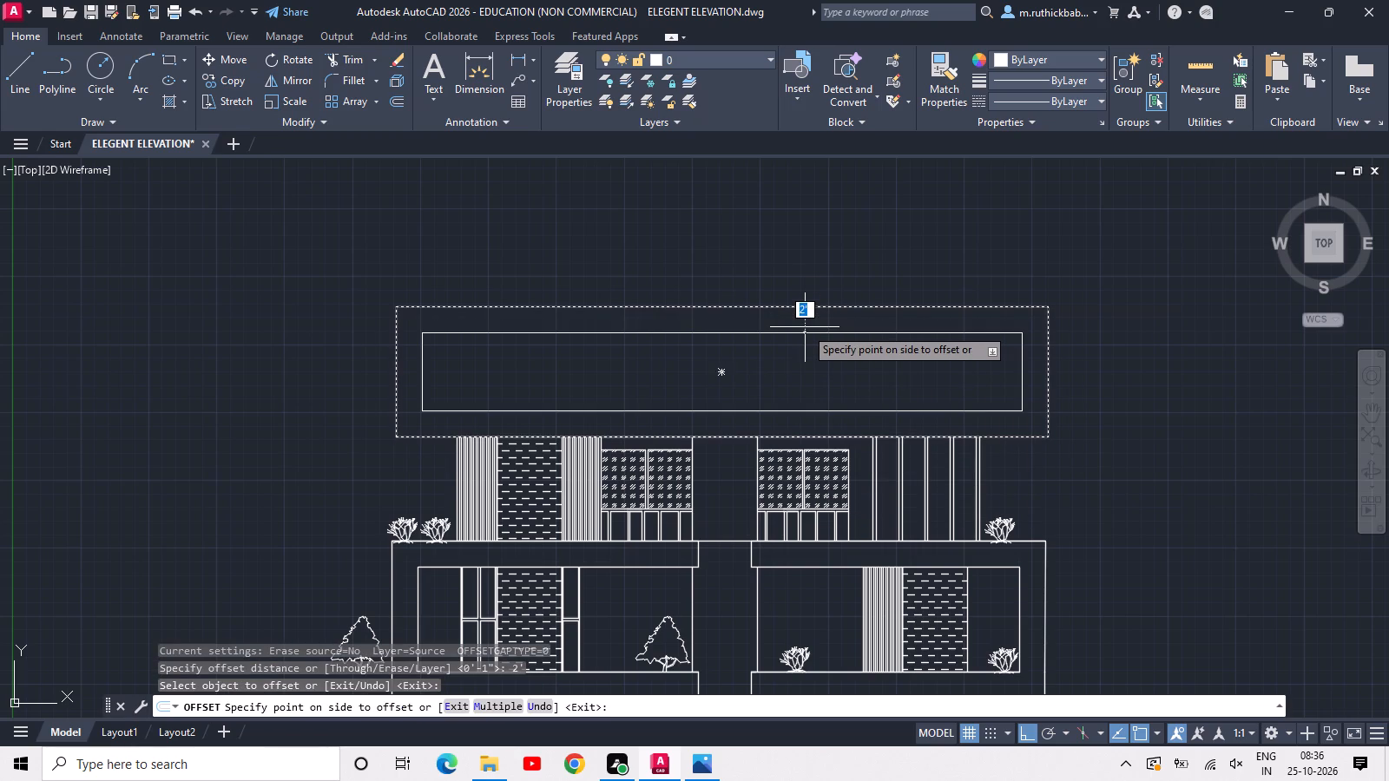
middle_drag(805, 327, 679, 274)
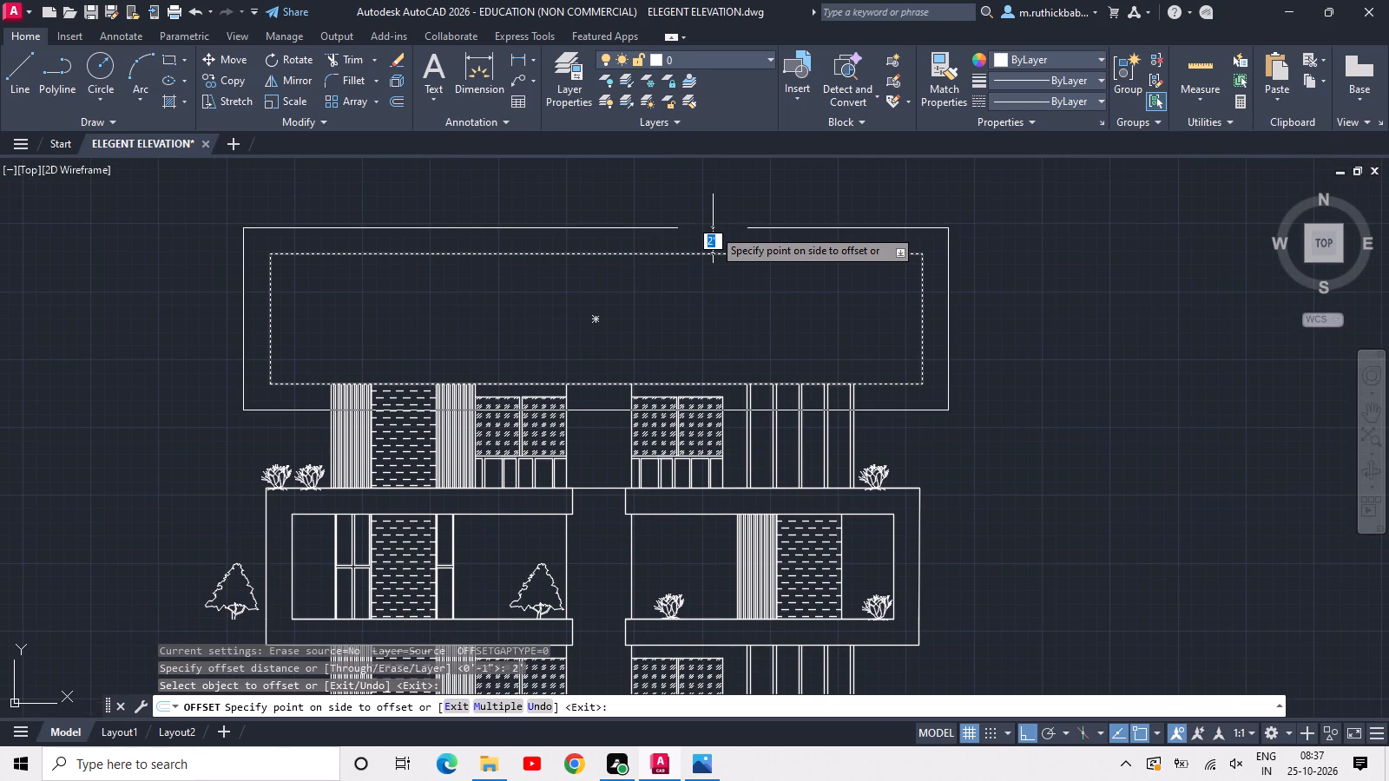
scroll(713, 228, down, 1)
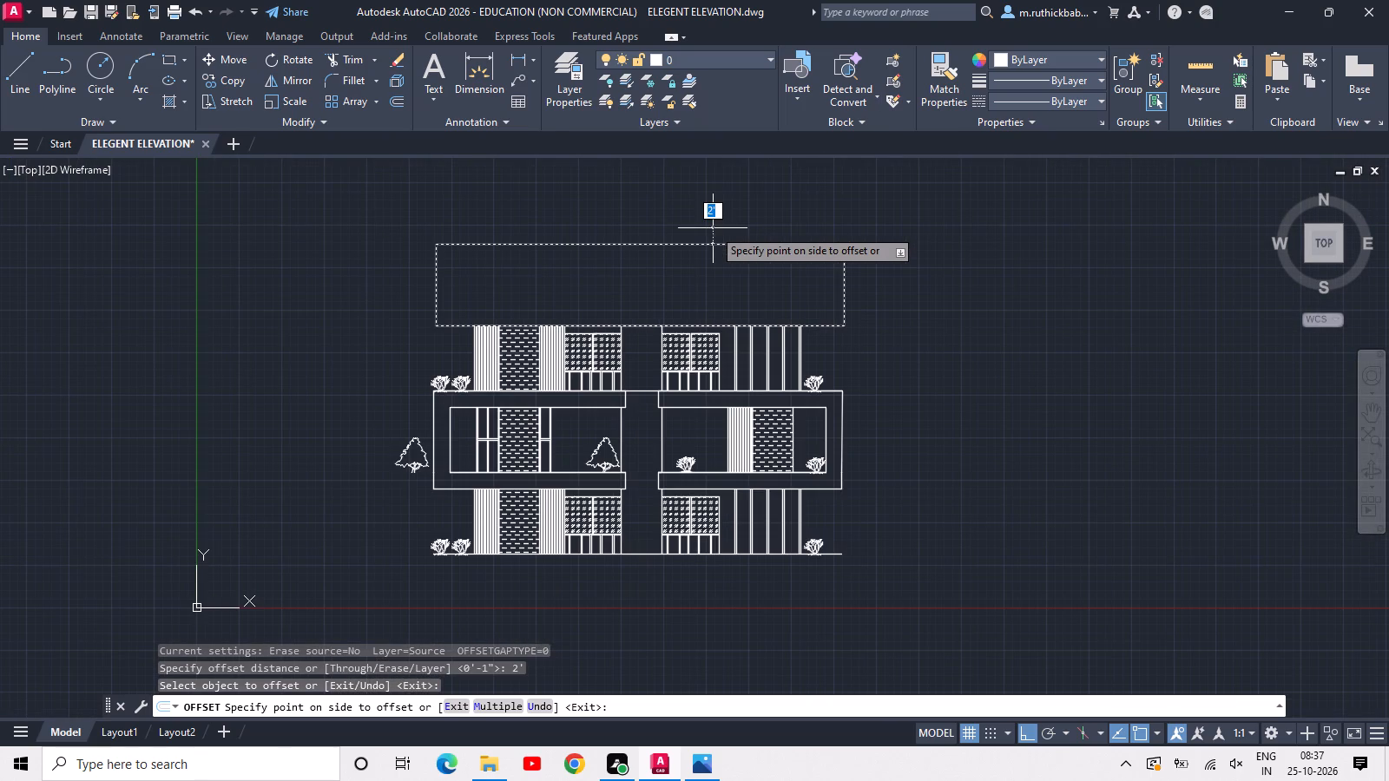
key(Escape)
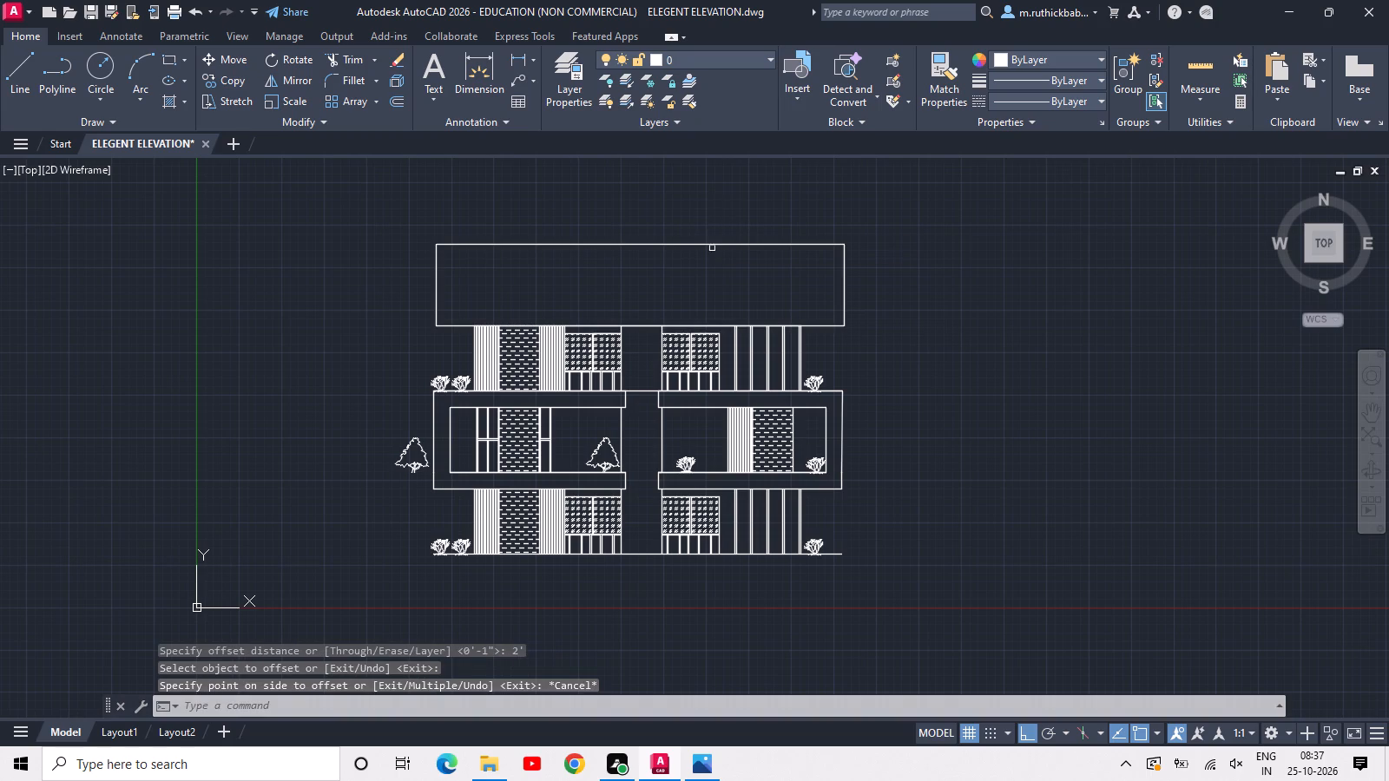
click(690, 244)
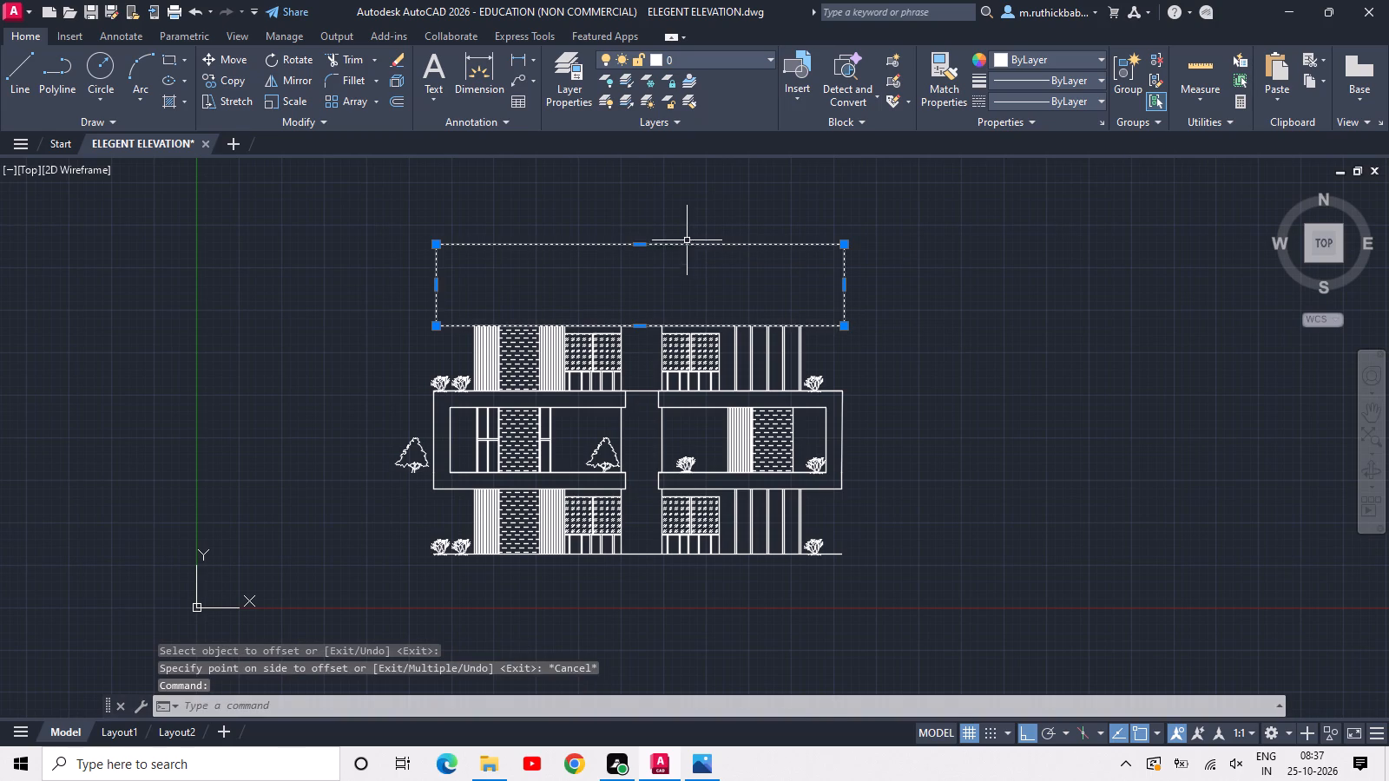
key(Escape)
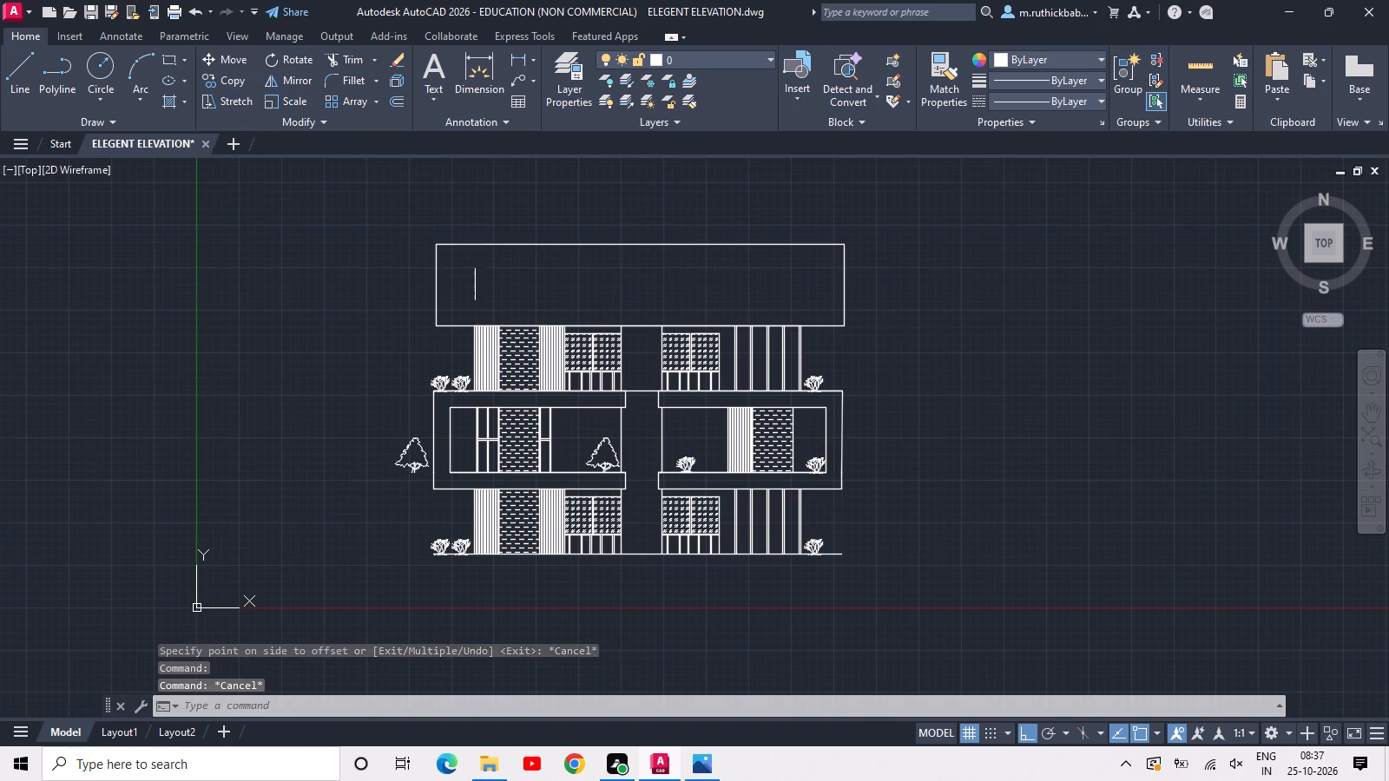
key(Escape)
Explode the rectangle above the copied storey and delete its top and both side edges, keeping only the bottom line.
scroll(572, 274, up, 2)
click(669, 274)
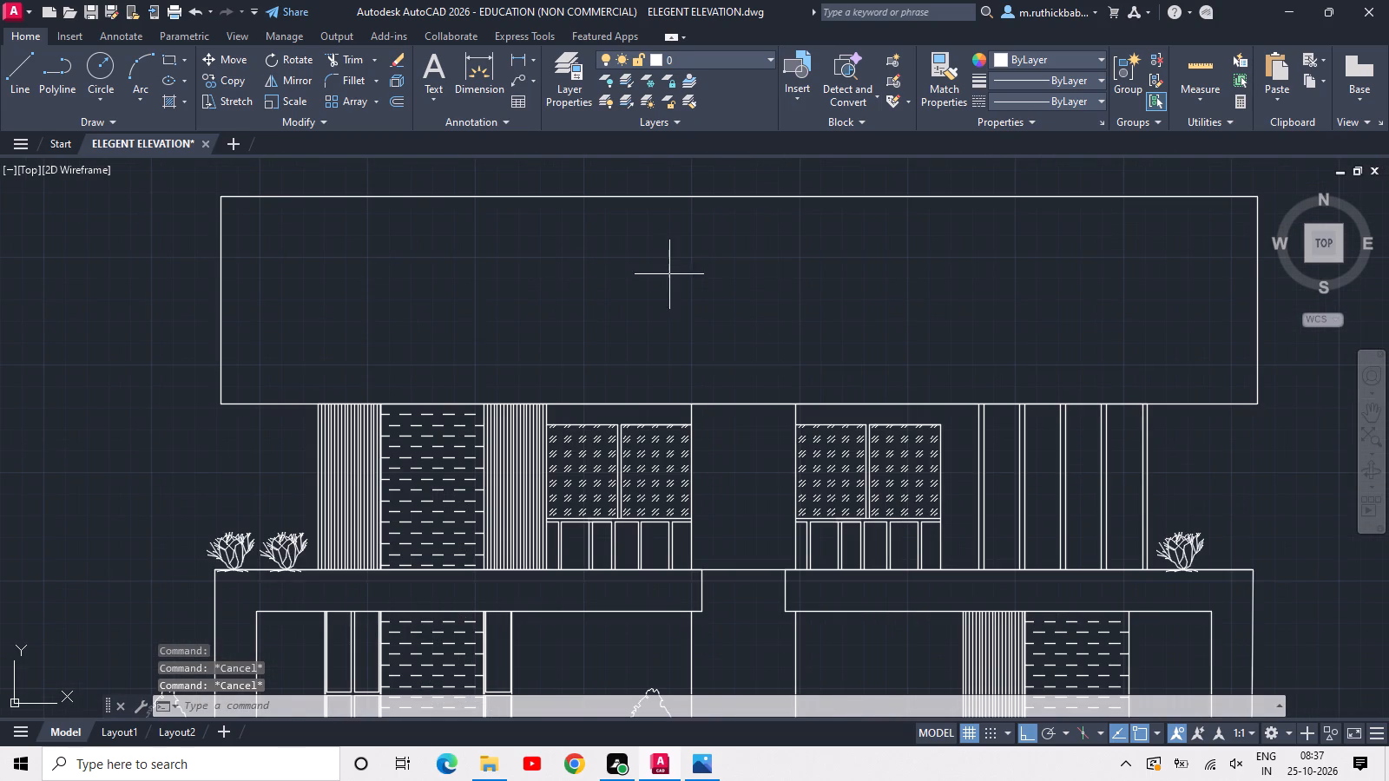
click(351, 185)
key(x)
key(space)
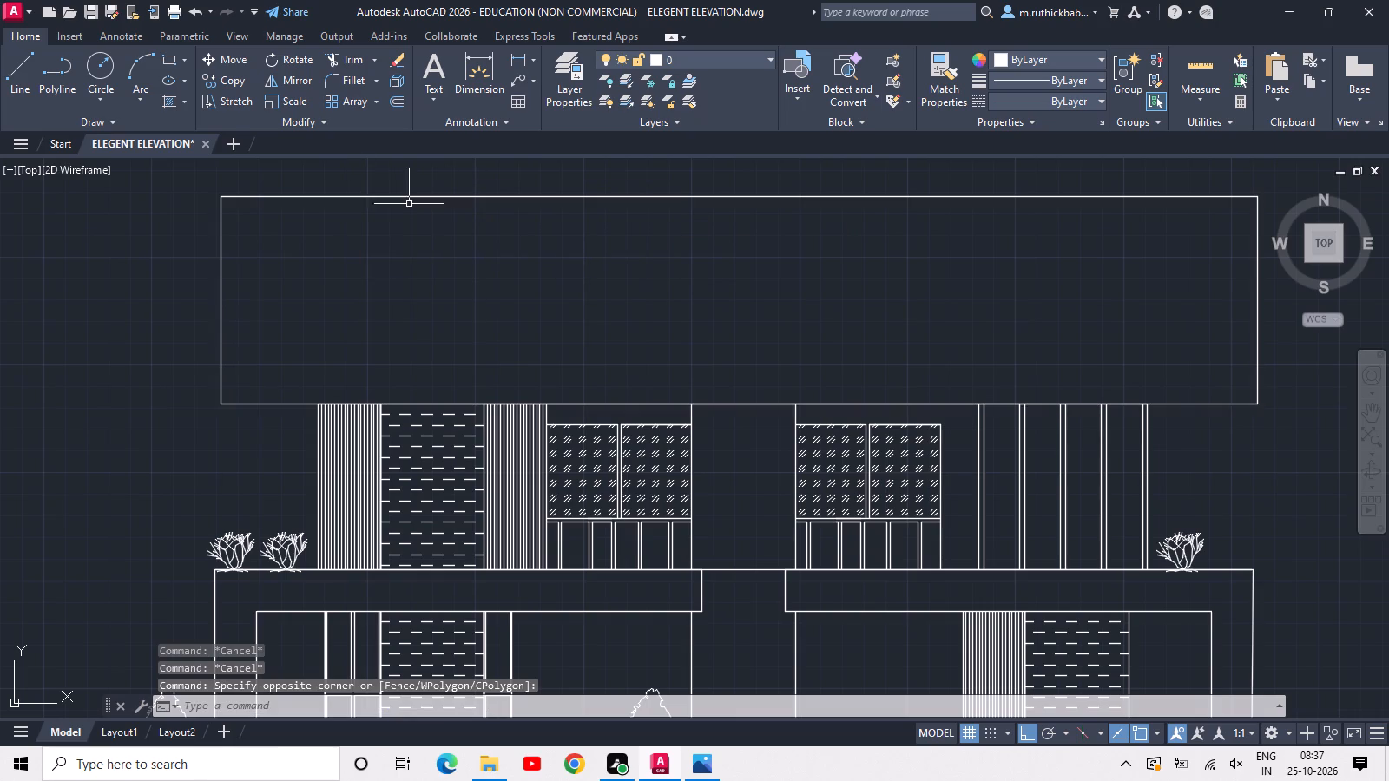
drag(583, 255, 555, 225)
click(171, 184)
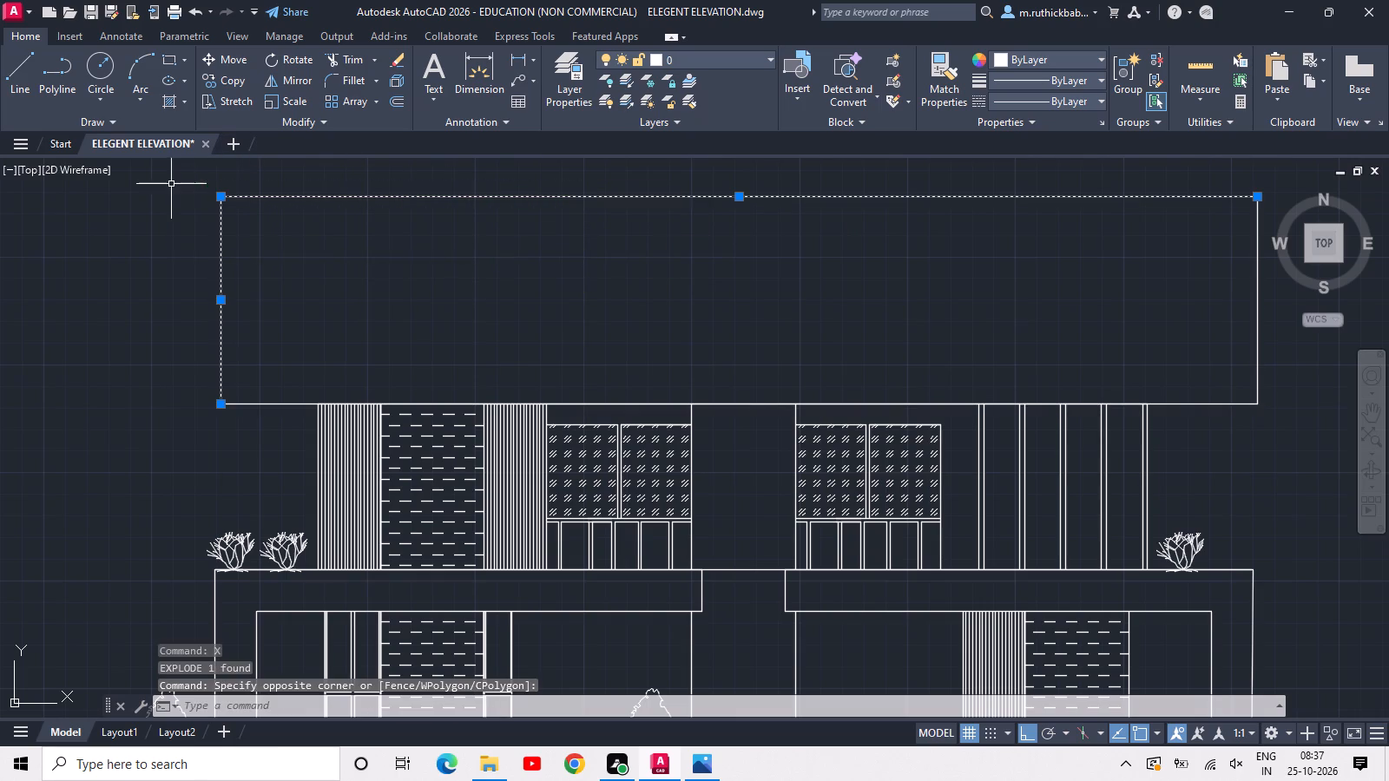
drag(1309, 341, 1278, 338)
click(1225, 305)
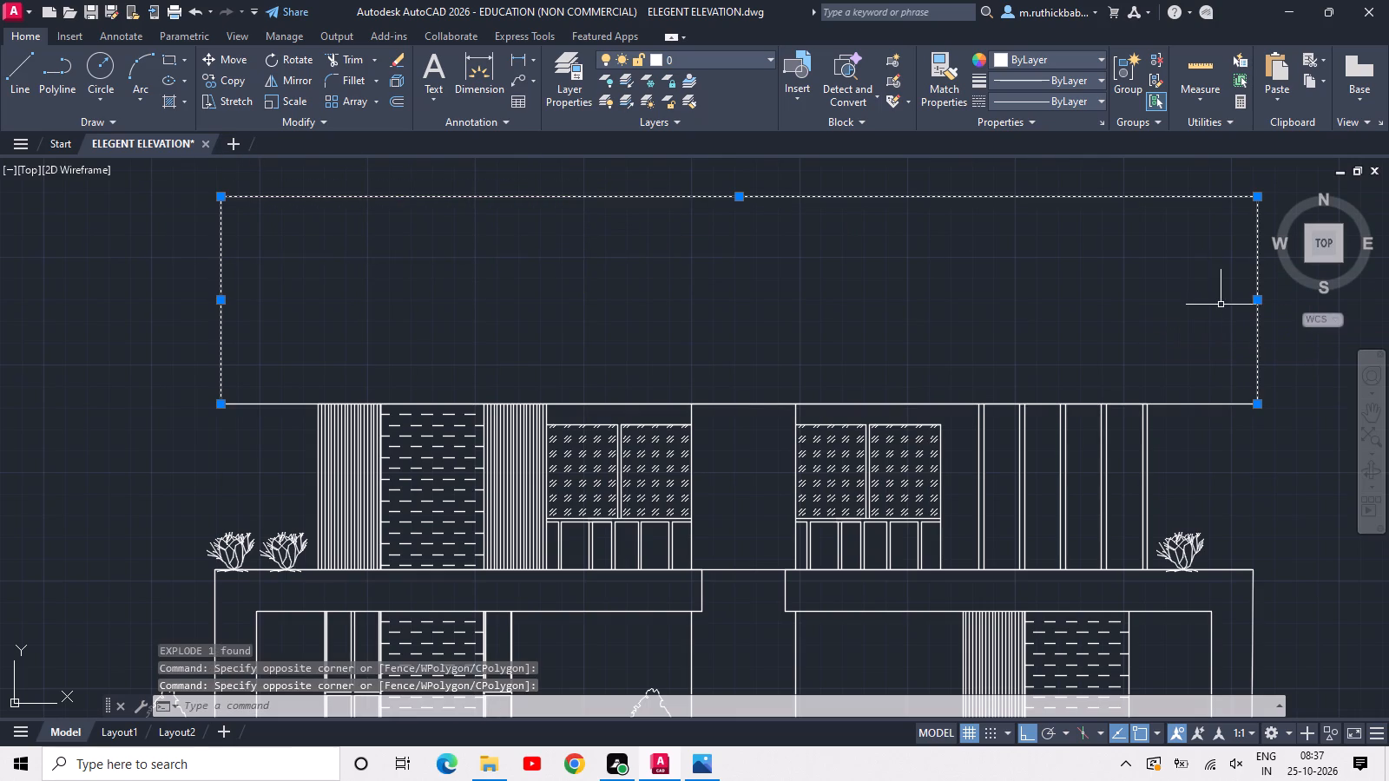
key(Delete)
Offset the 50' line on top of the copied storey 2' upward.
key(o)
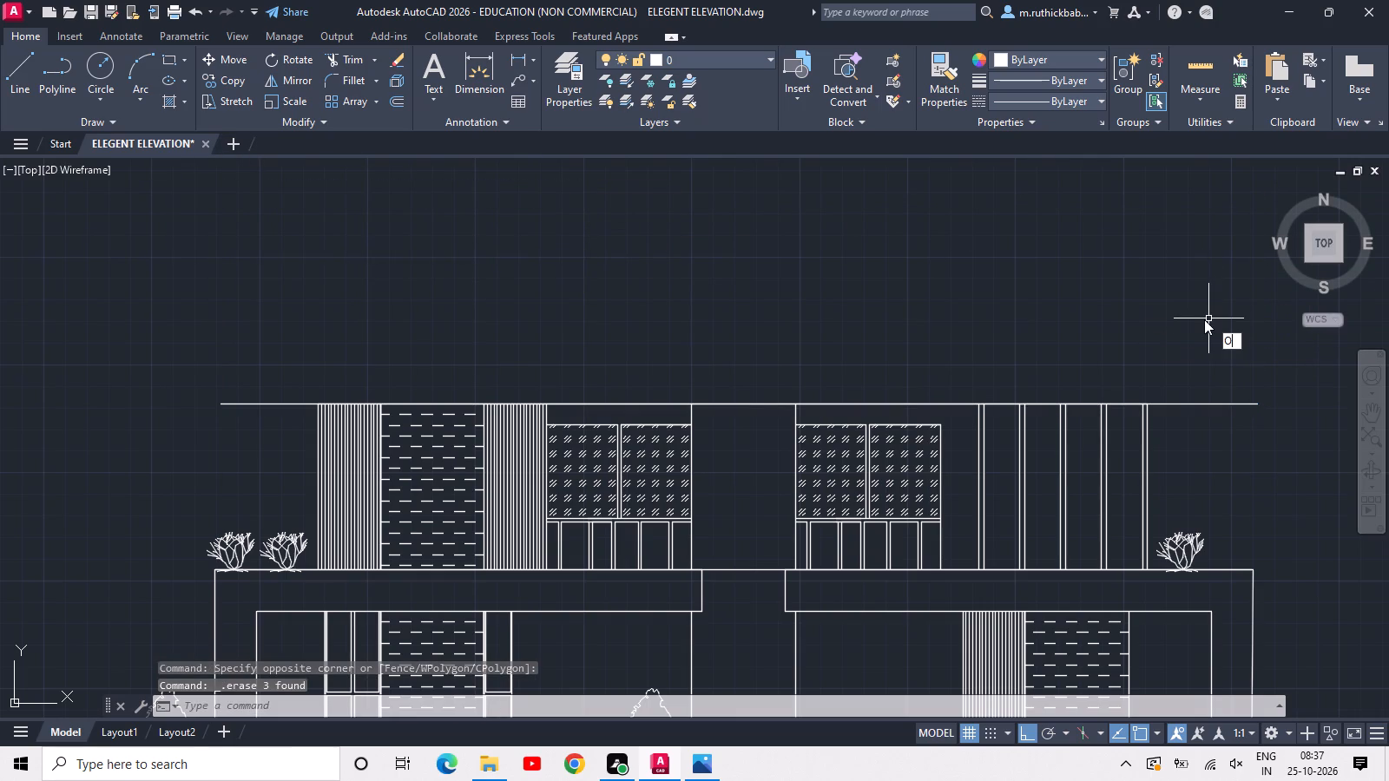
text(FF)
key(space)
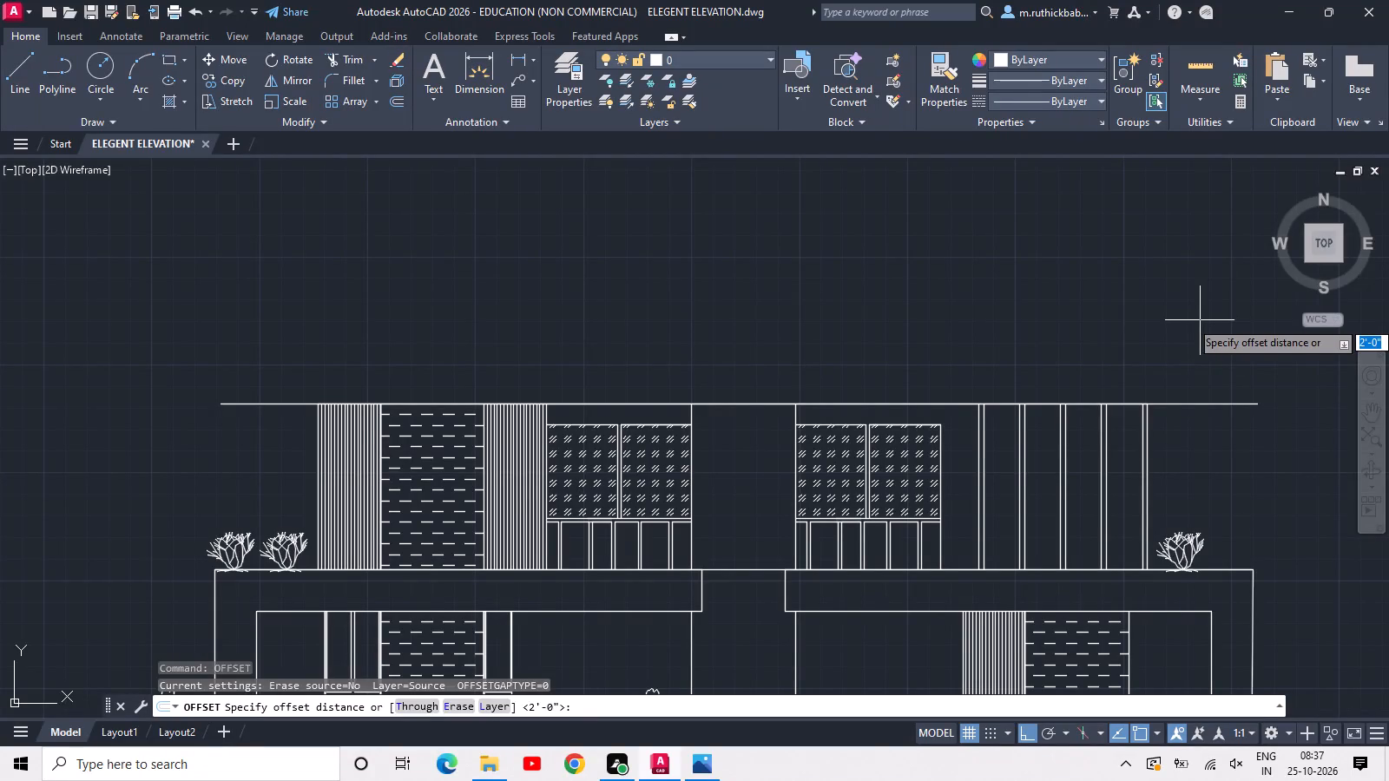
key(space)
click(1000, 404)
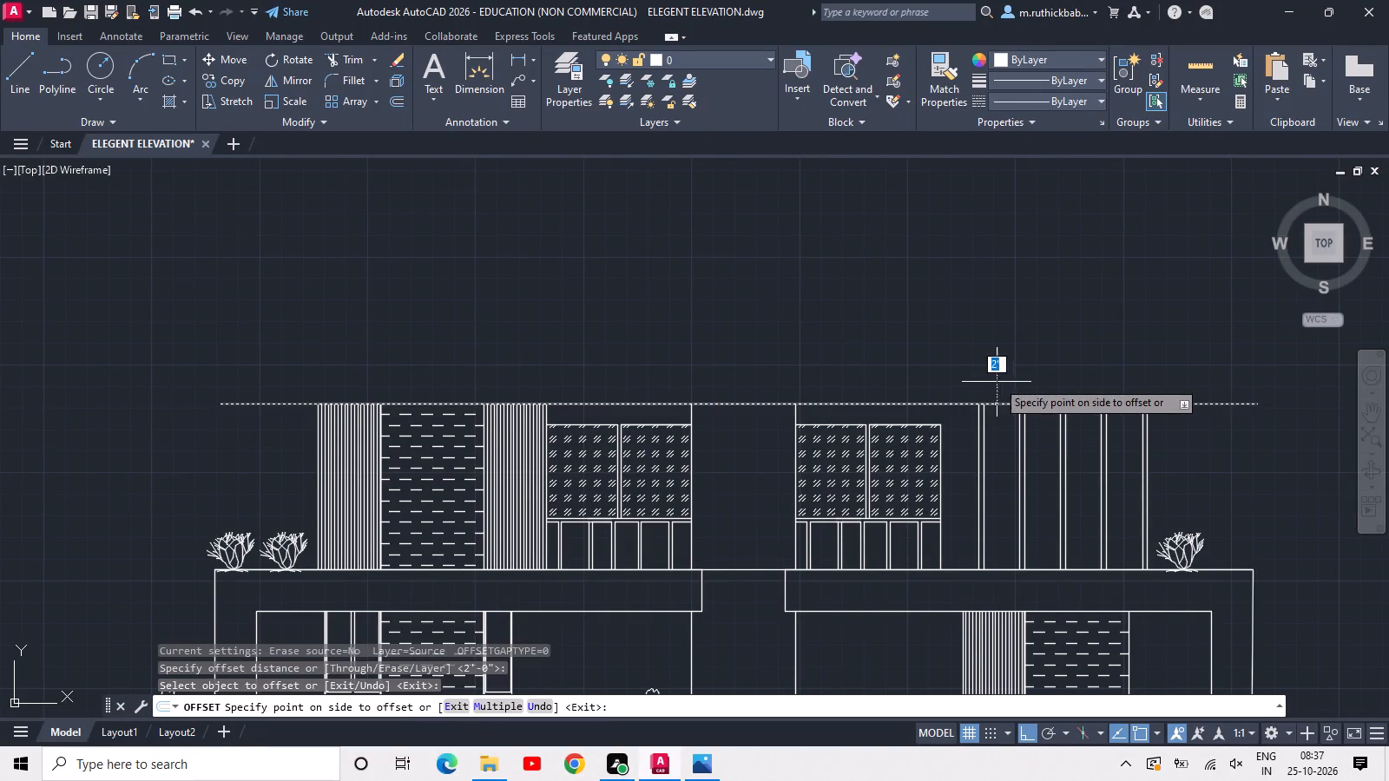
click(997, 344)
key(Escape)
Draw a 50' by 10' rectangle upward from the left end of the upper roof slab line.
scroll(990, 325, down, 2)
middle_drag(983, 307, 780, 380)
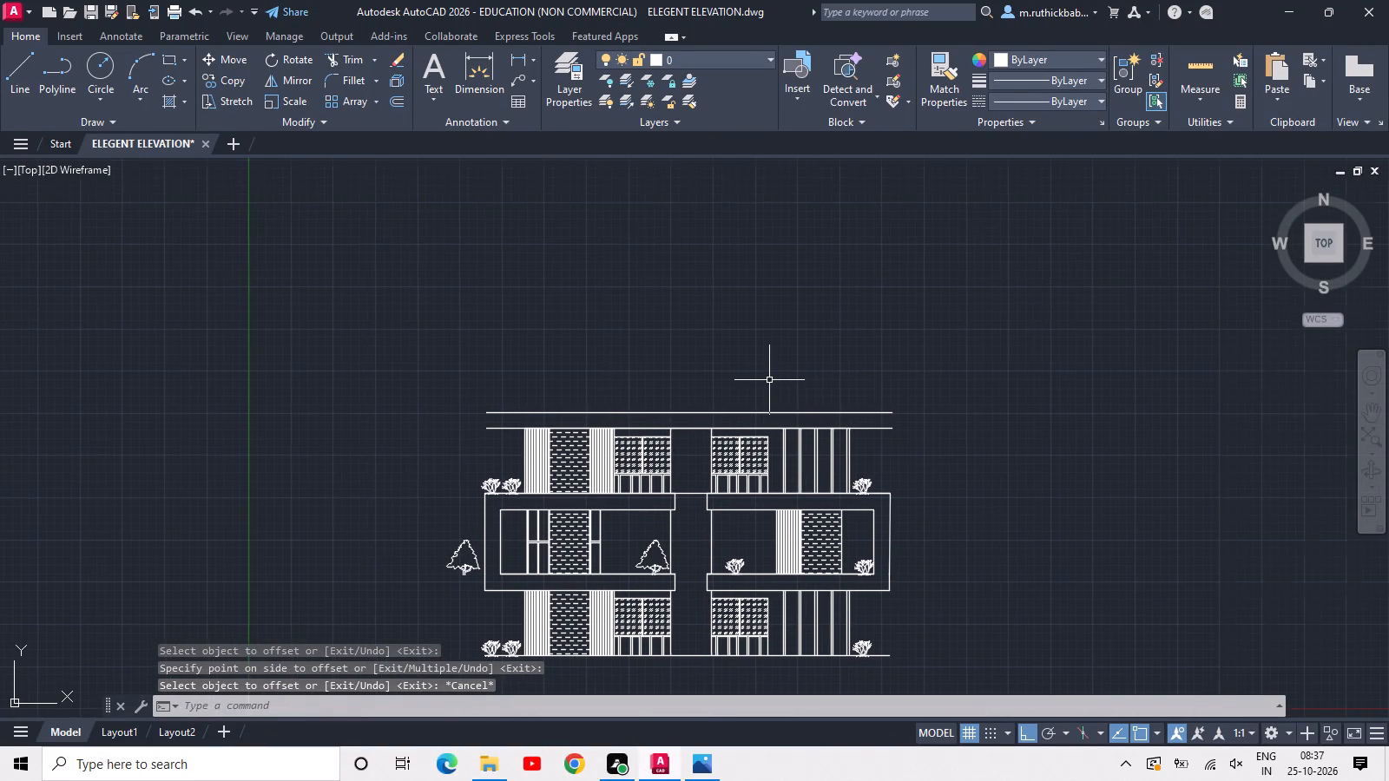
text(REC)
key(space)
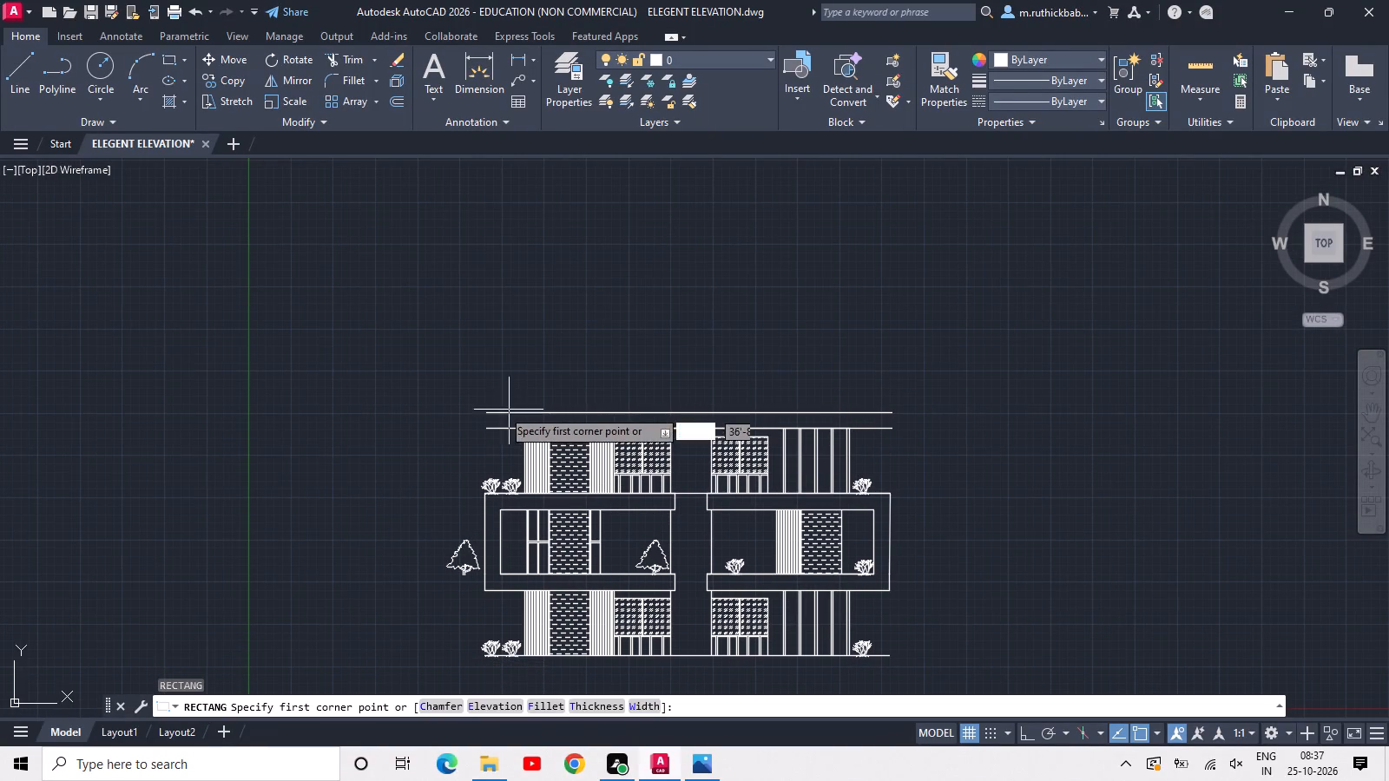
click(490, 408)
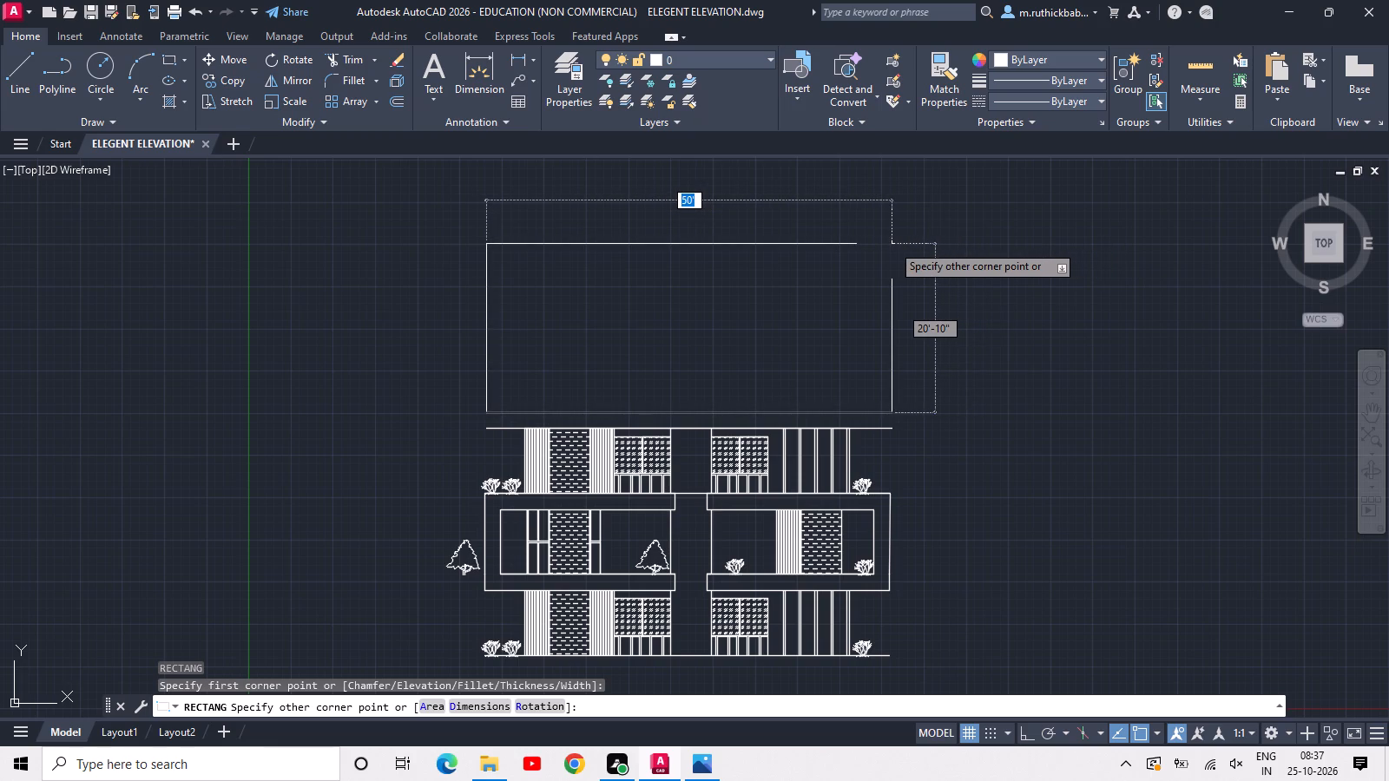
key(Tab)
text(10')
key(Return)
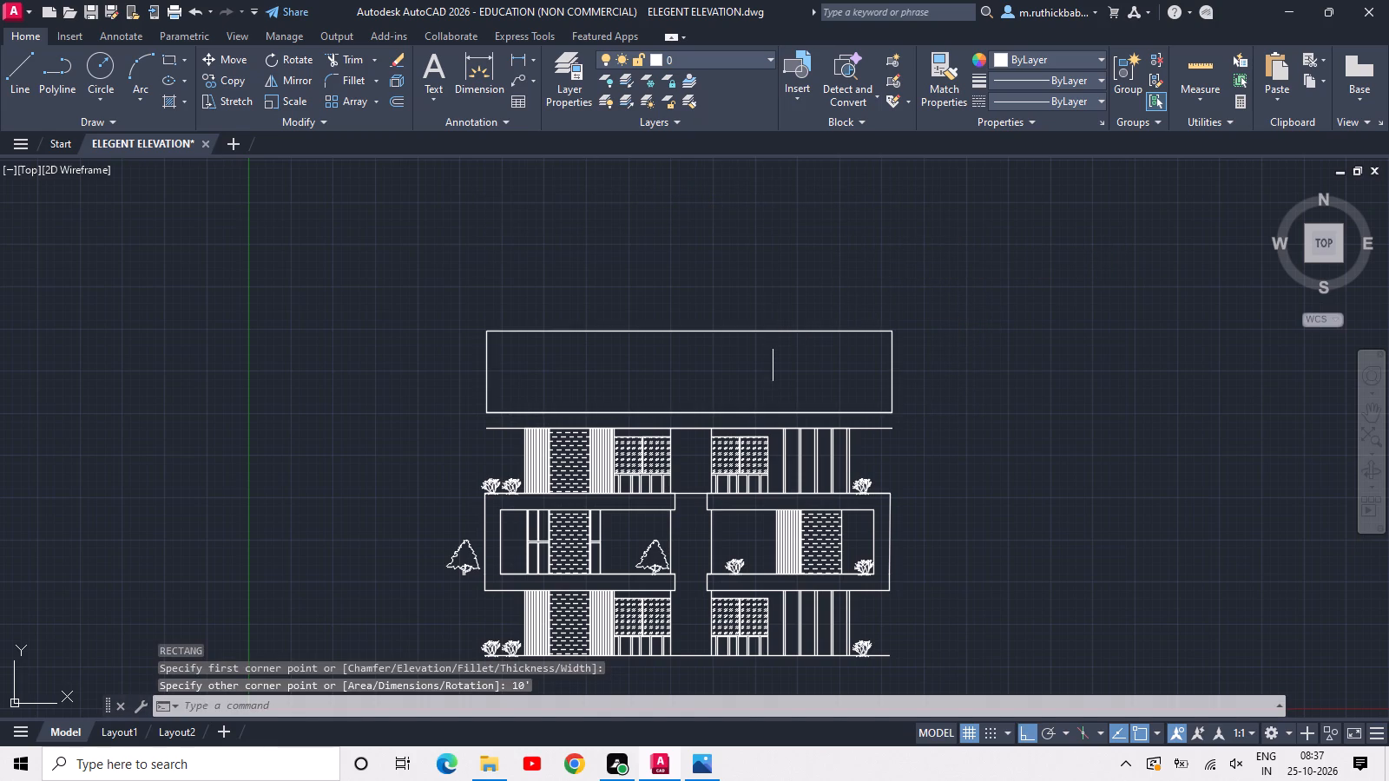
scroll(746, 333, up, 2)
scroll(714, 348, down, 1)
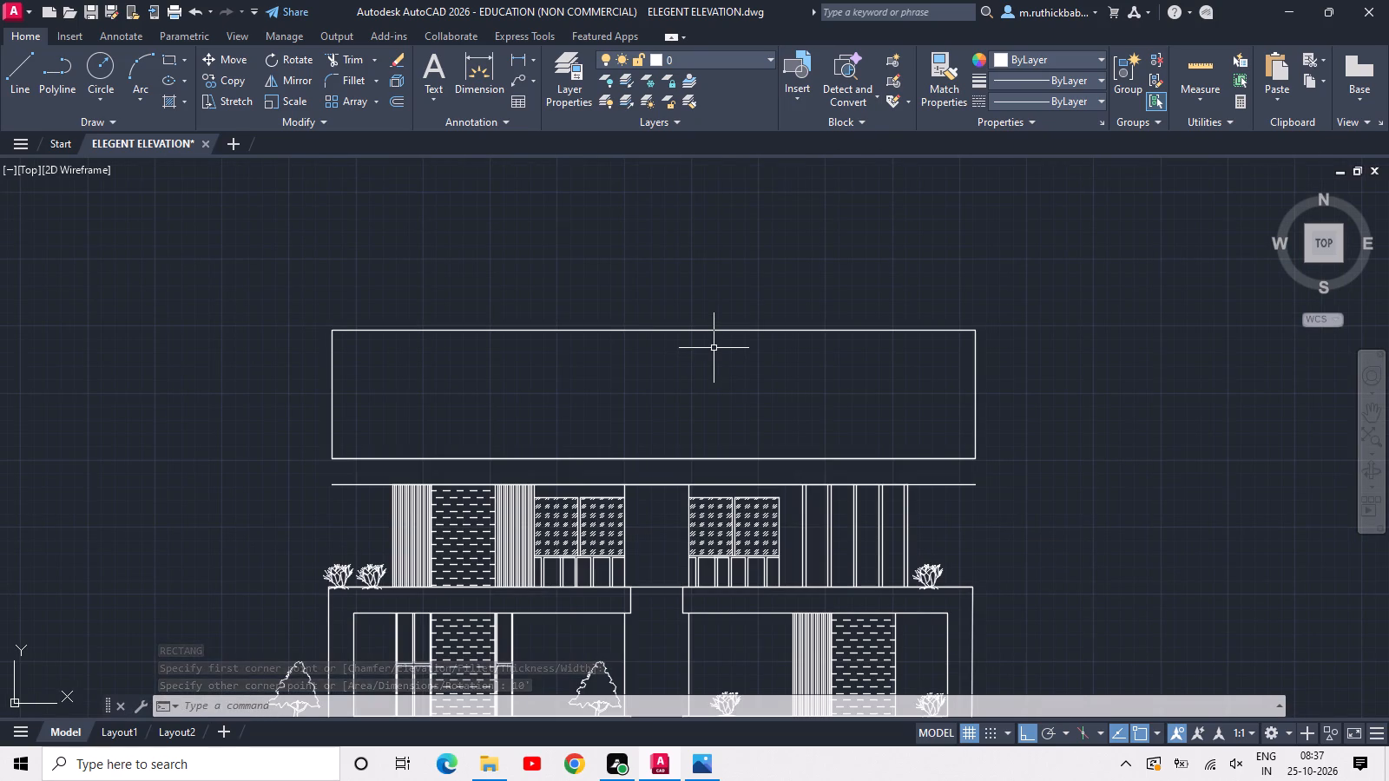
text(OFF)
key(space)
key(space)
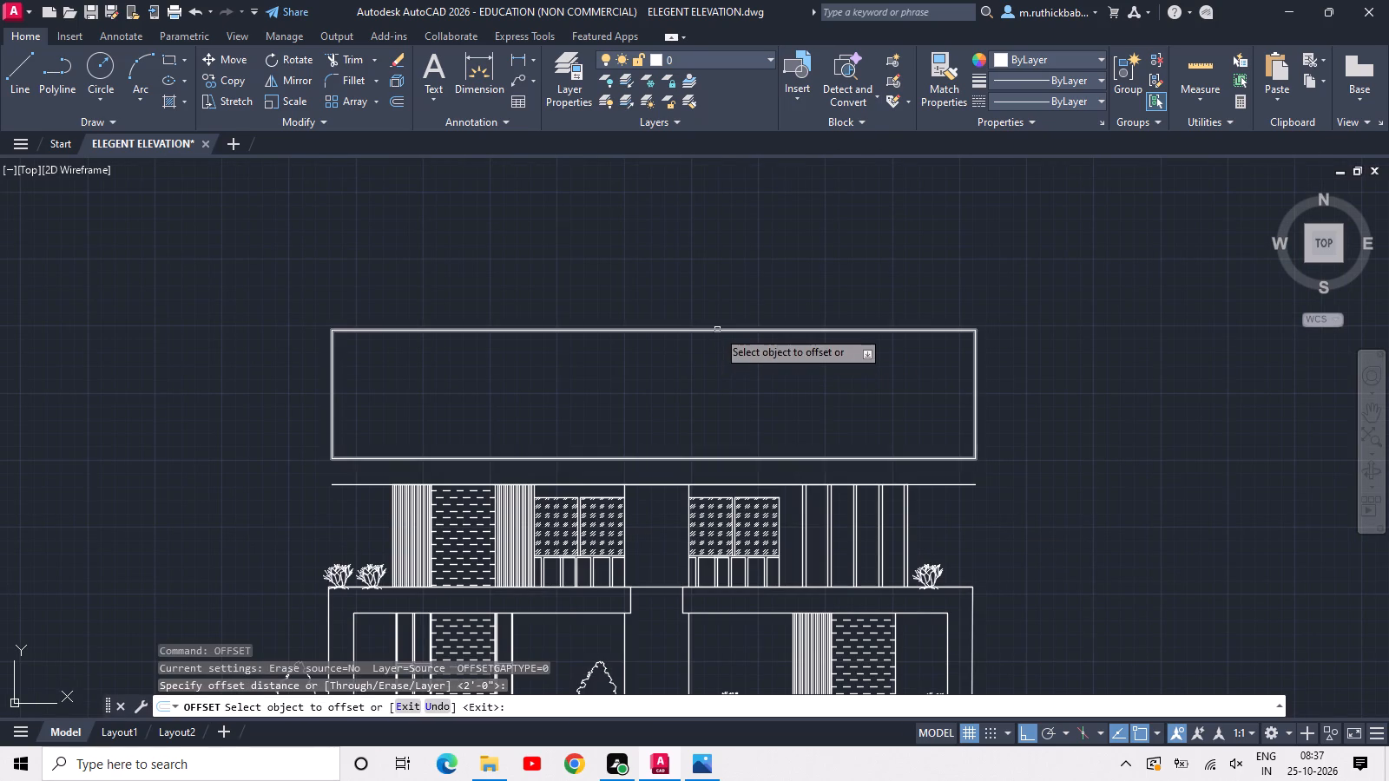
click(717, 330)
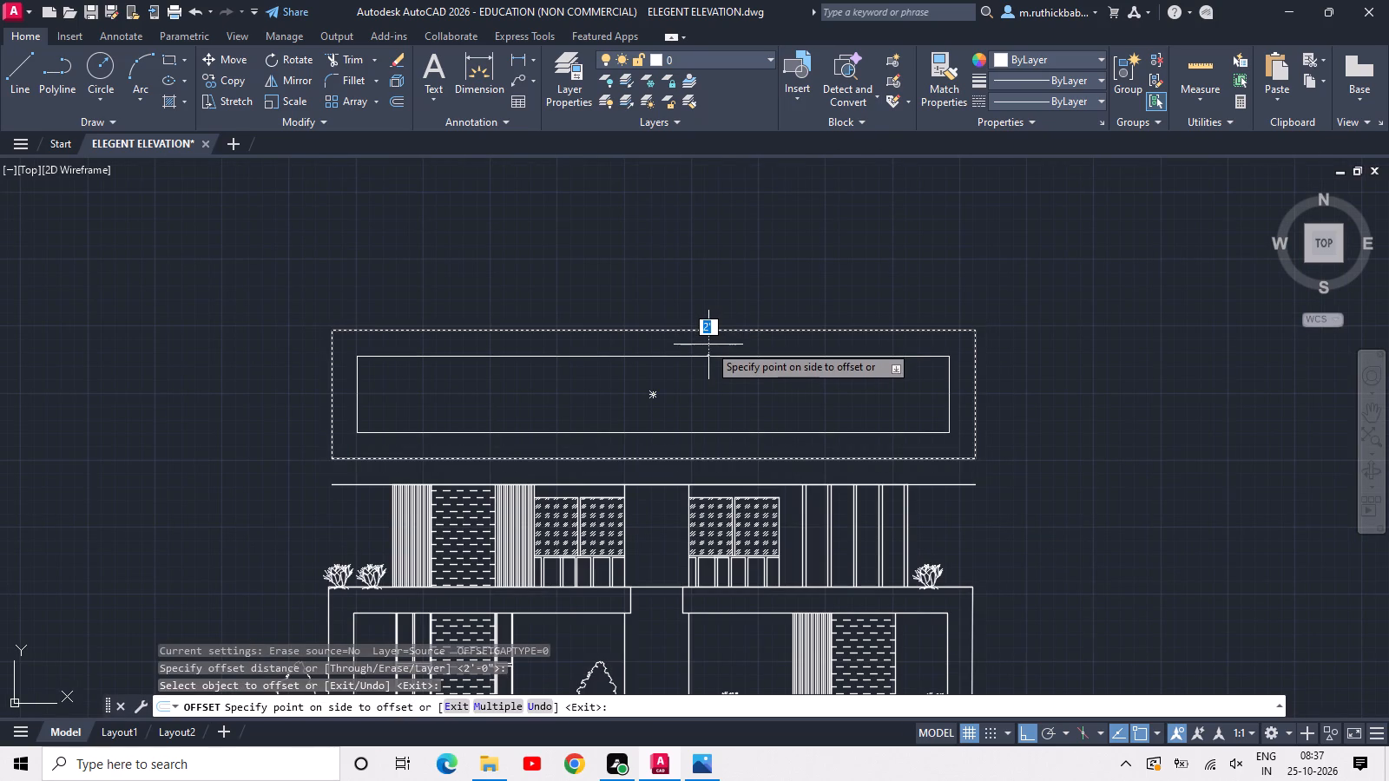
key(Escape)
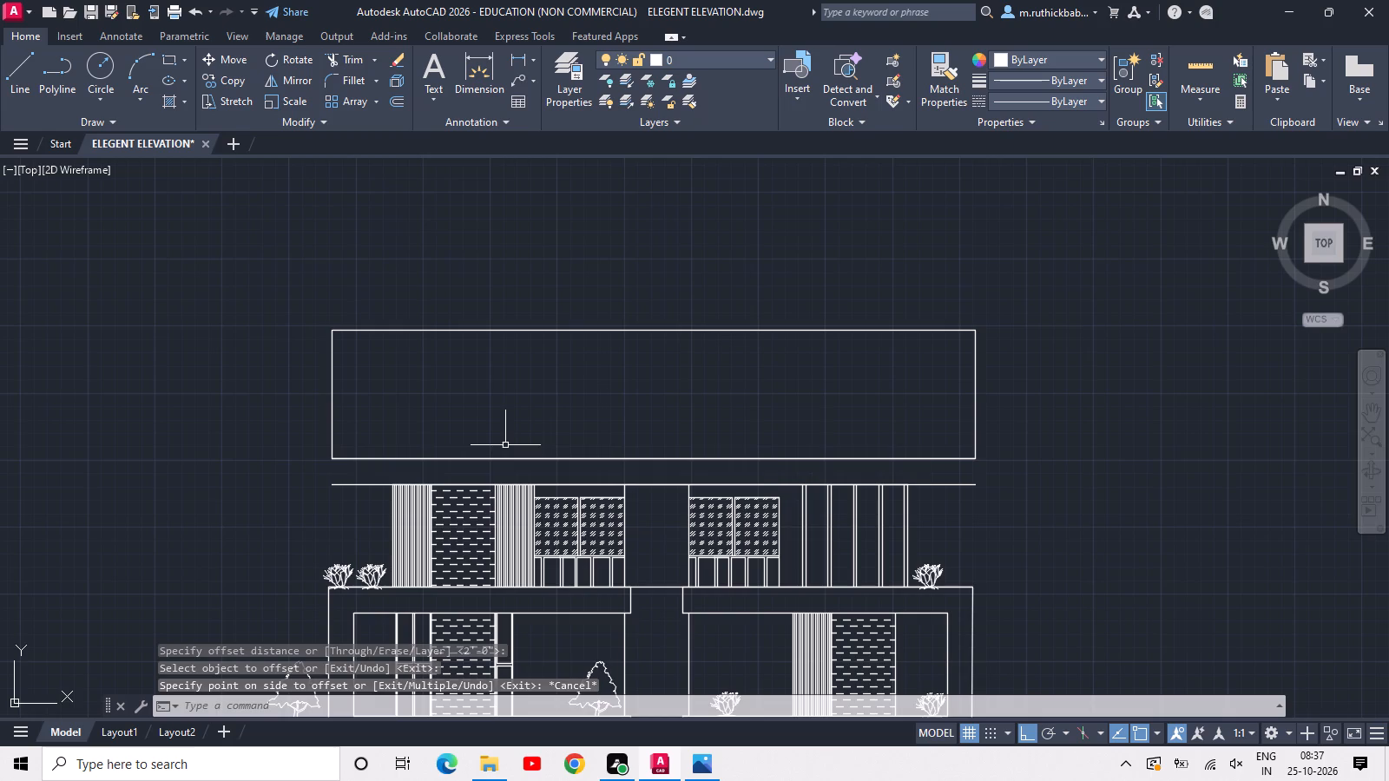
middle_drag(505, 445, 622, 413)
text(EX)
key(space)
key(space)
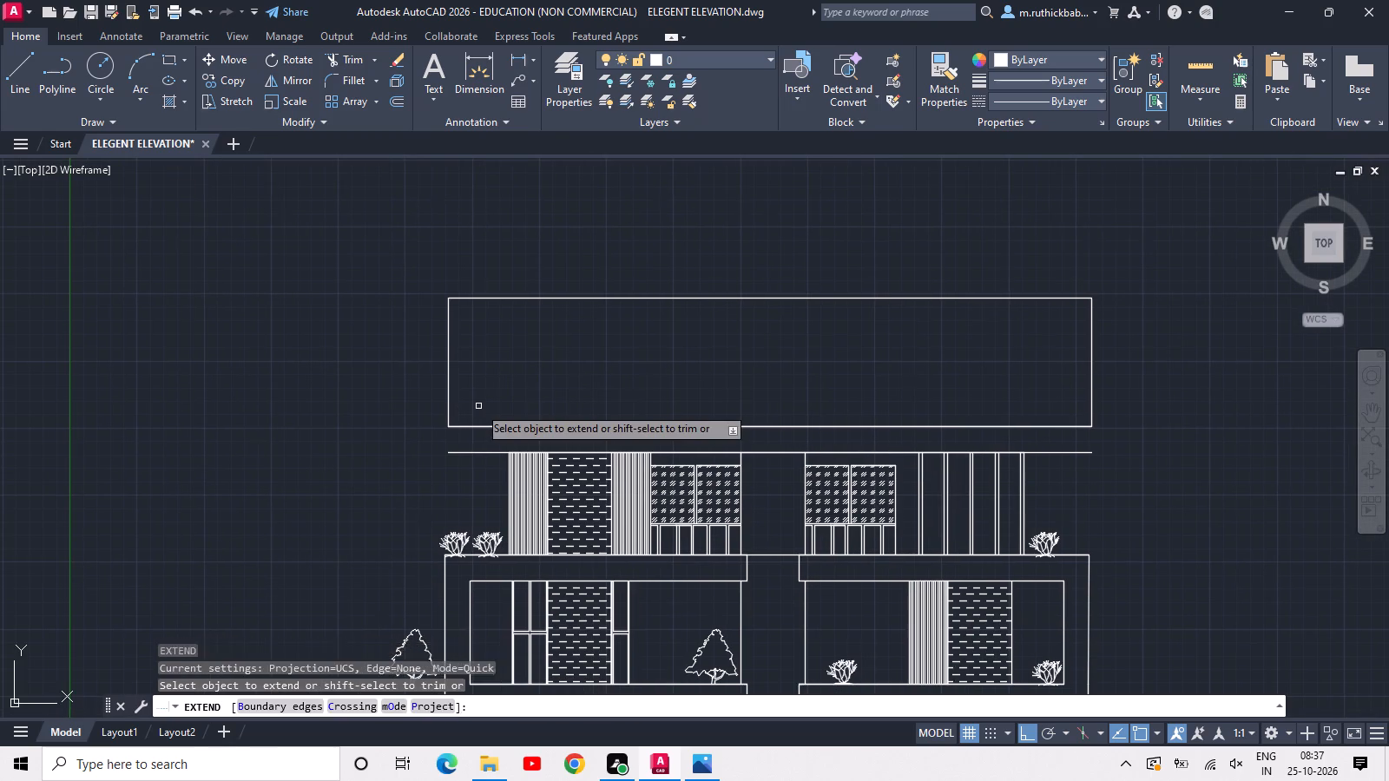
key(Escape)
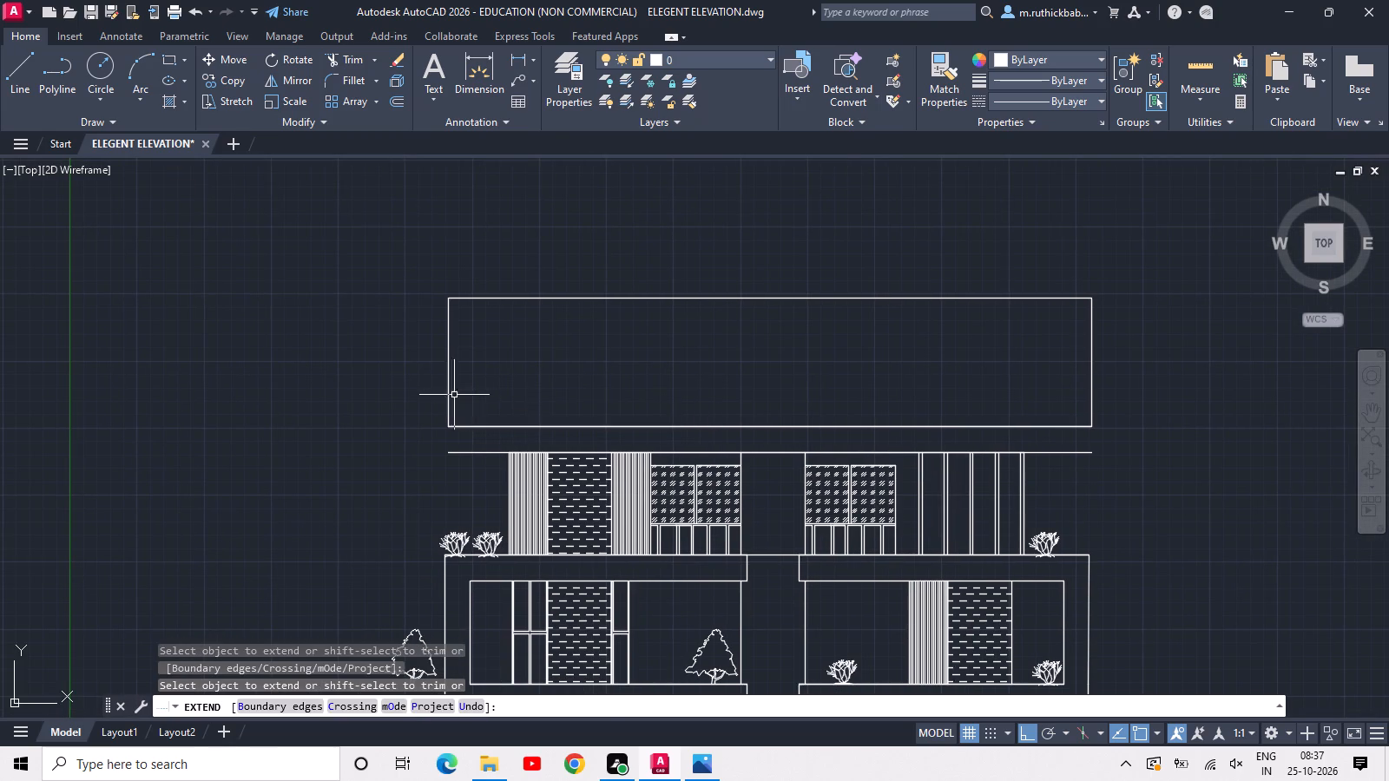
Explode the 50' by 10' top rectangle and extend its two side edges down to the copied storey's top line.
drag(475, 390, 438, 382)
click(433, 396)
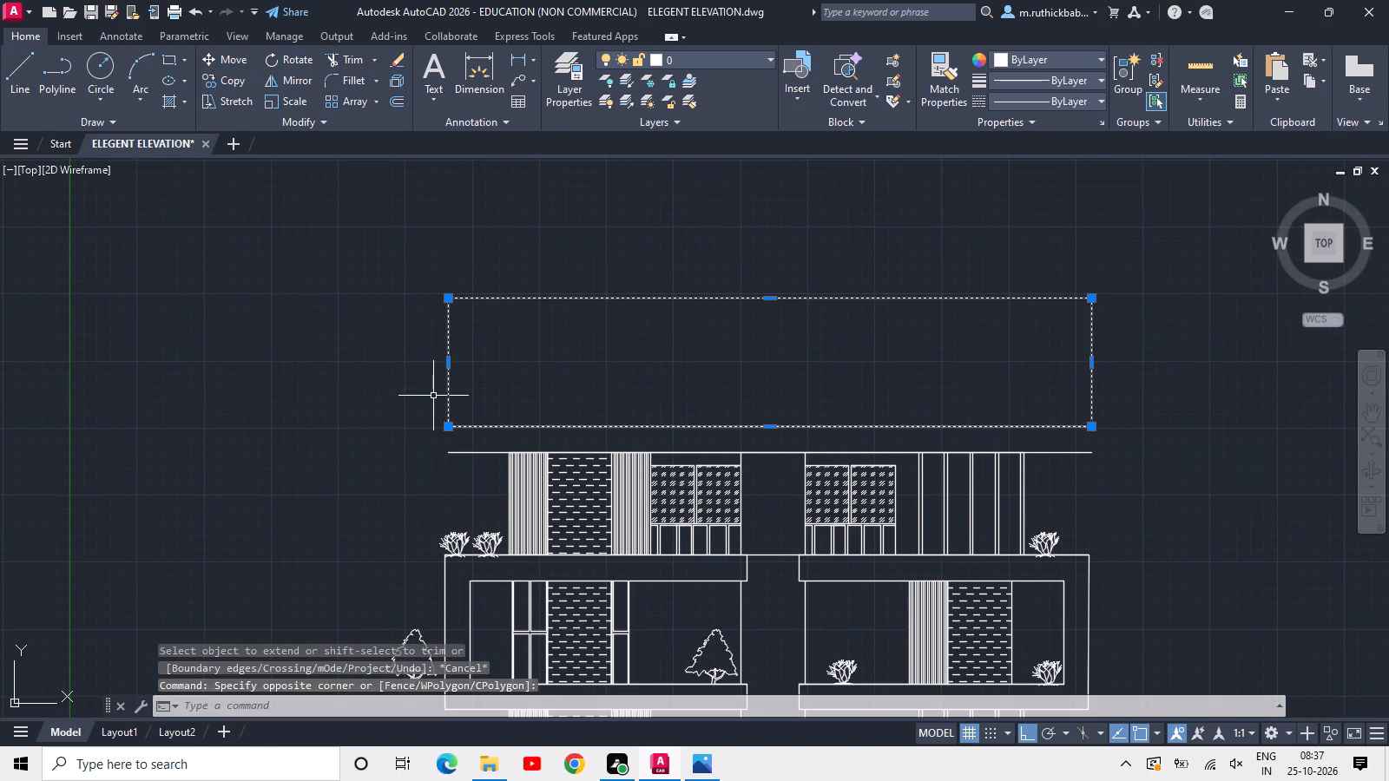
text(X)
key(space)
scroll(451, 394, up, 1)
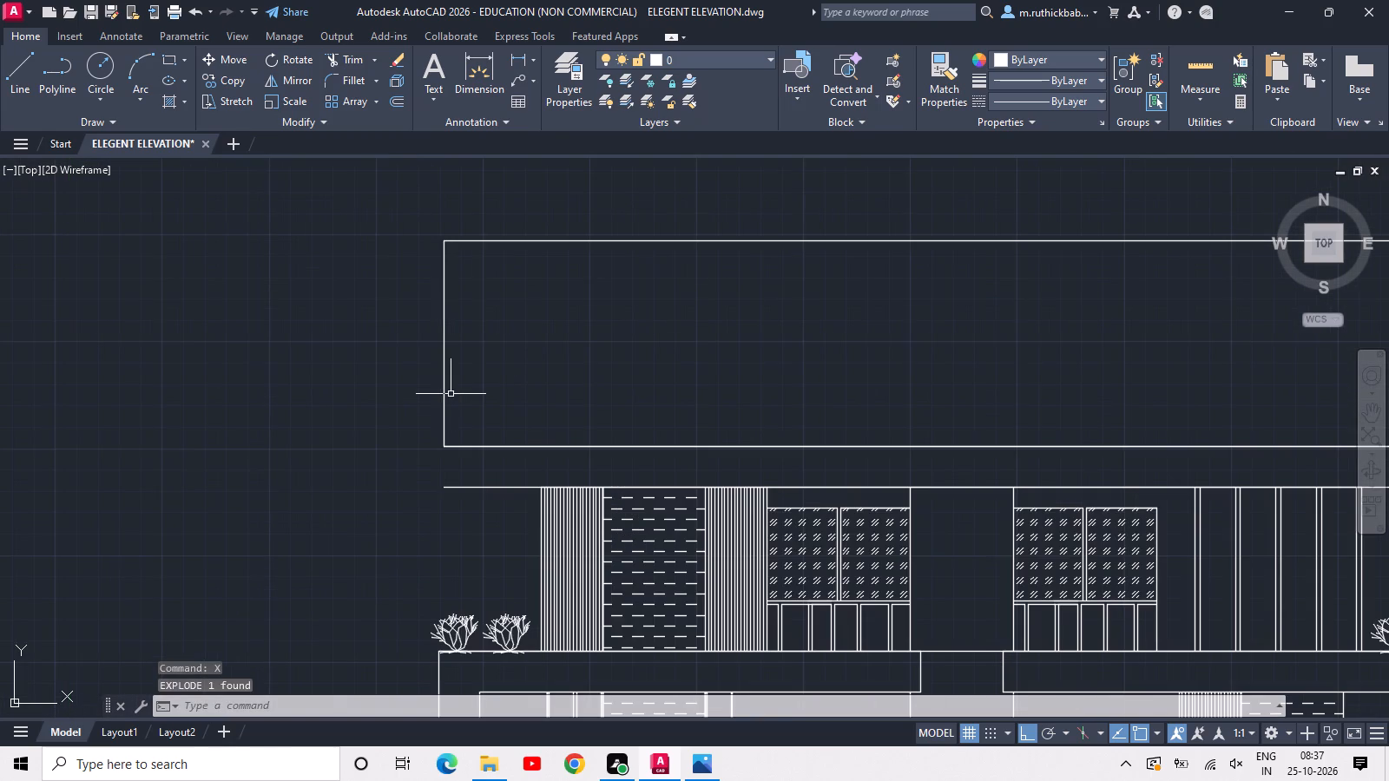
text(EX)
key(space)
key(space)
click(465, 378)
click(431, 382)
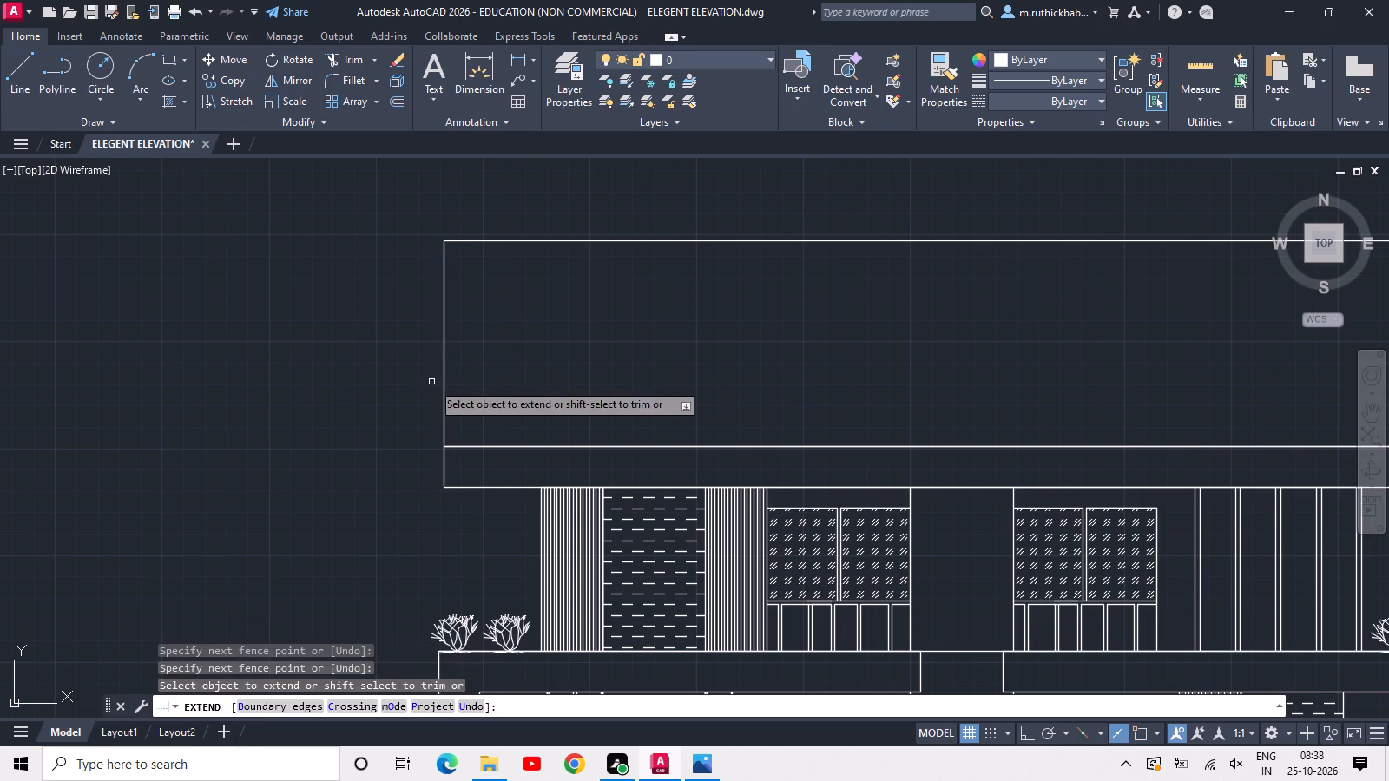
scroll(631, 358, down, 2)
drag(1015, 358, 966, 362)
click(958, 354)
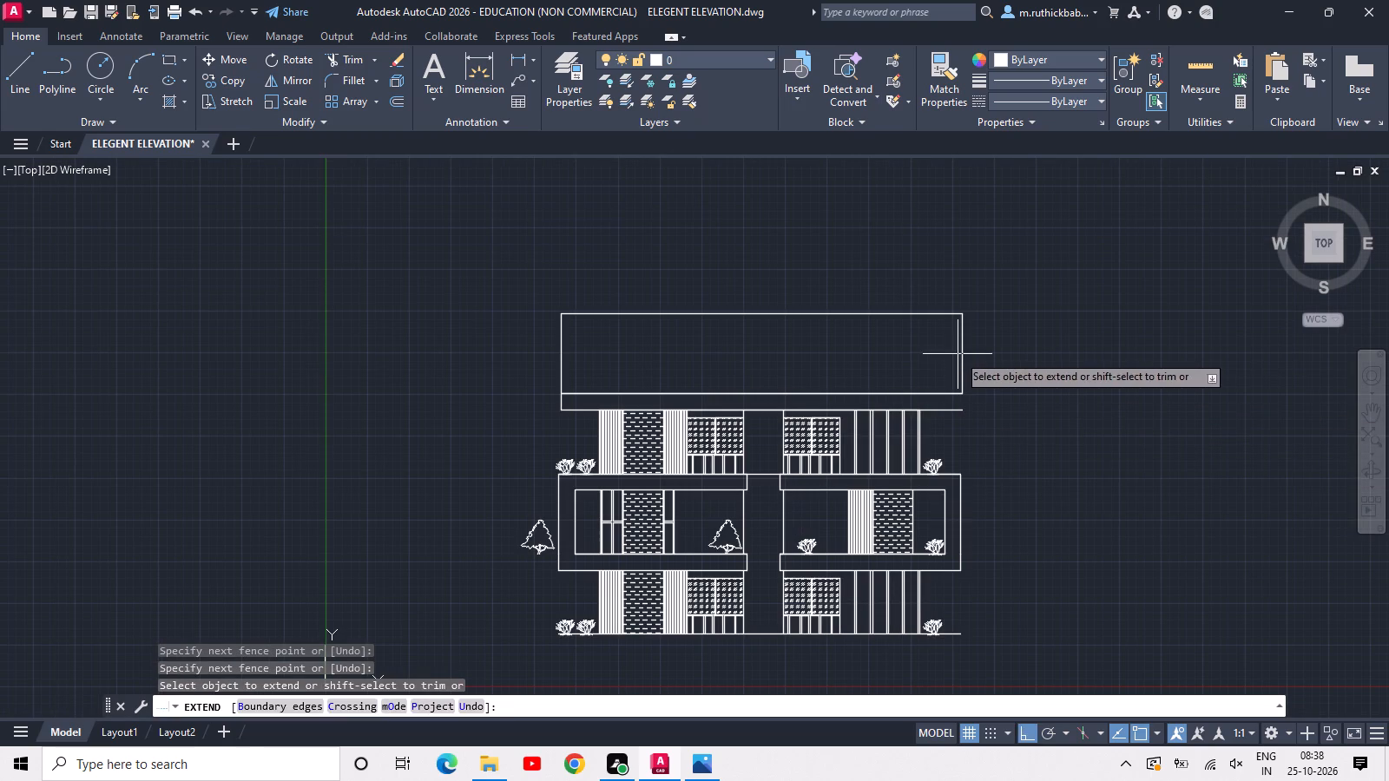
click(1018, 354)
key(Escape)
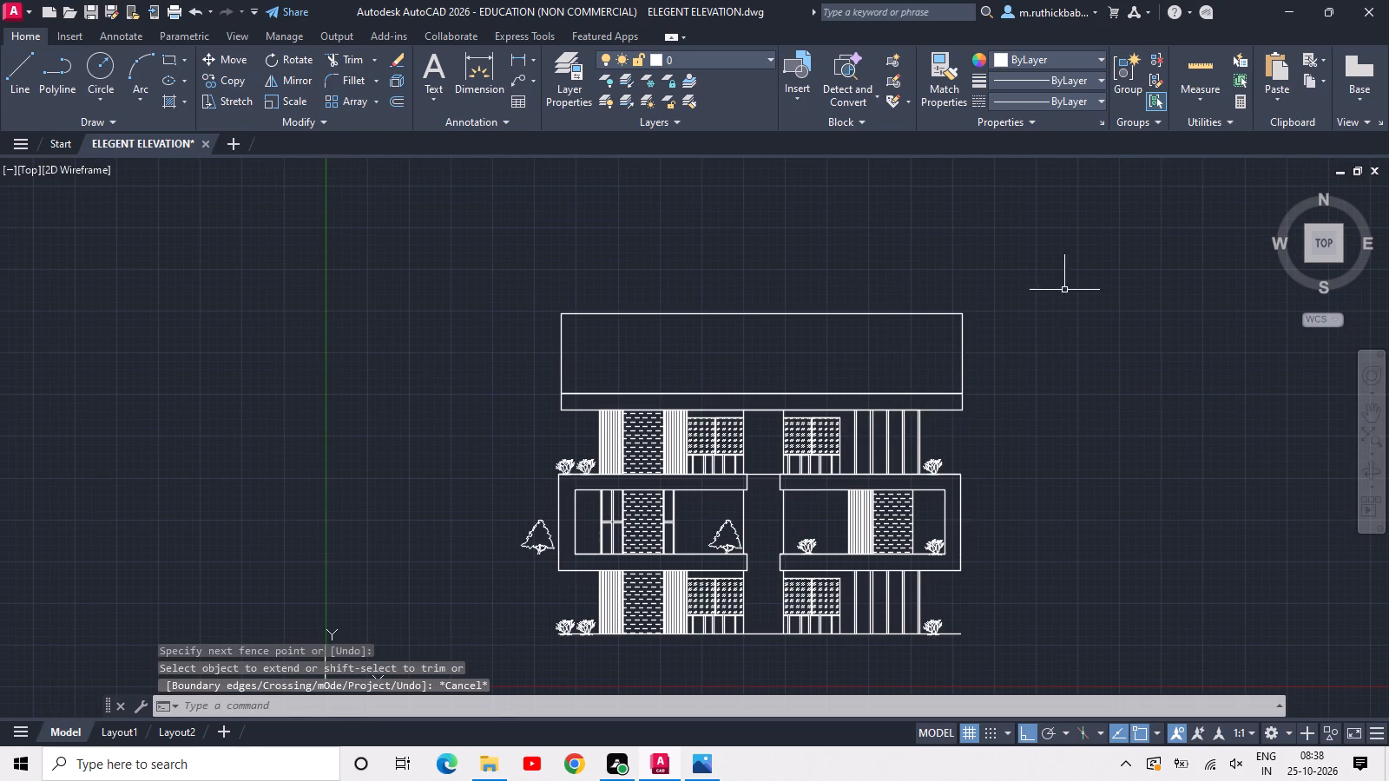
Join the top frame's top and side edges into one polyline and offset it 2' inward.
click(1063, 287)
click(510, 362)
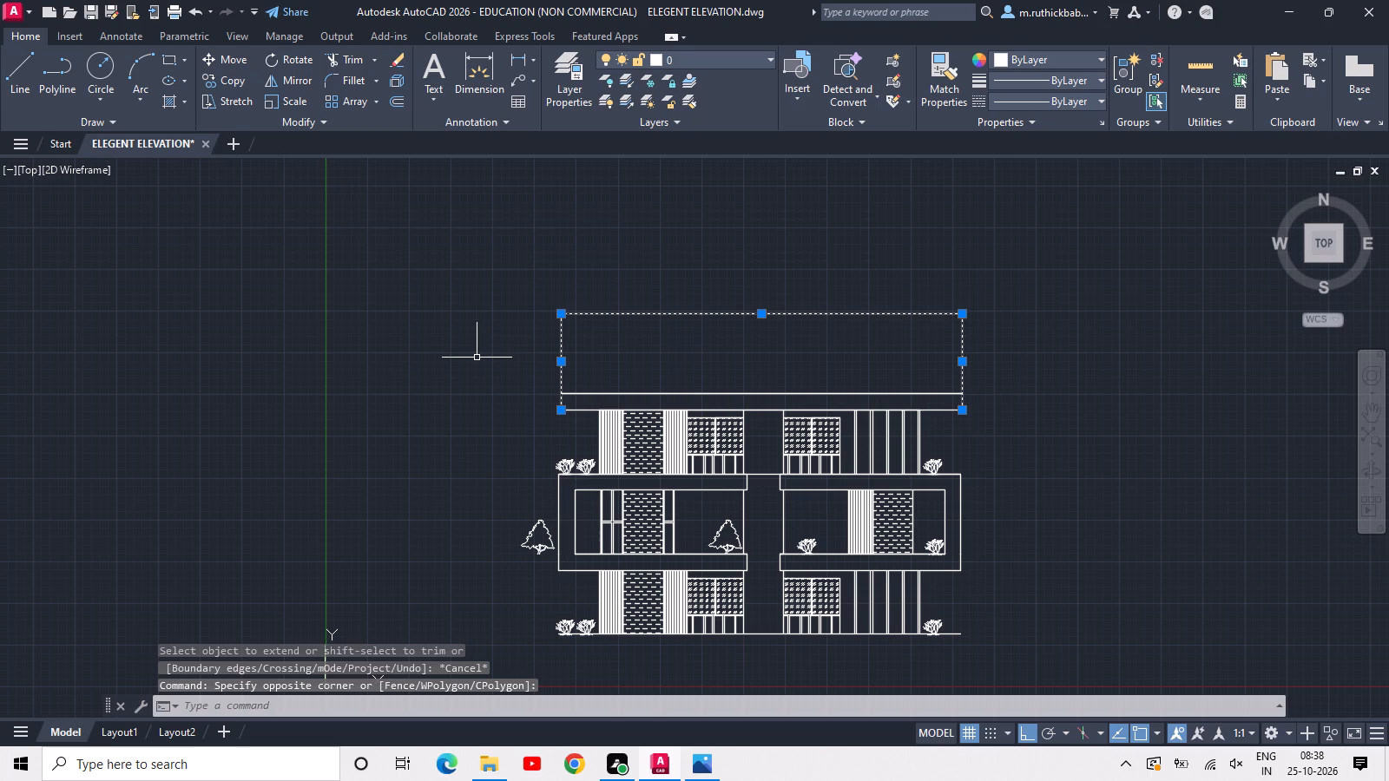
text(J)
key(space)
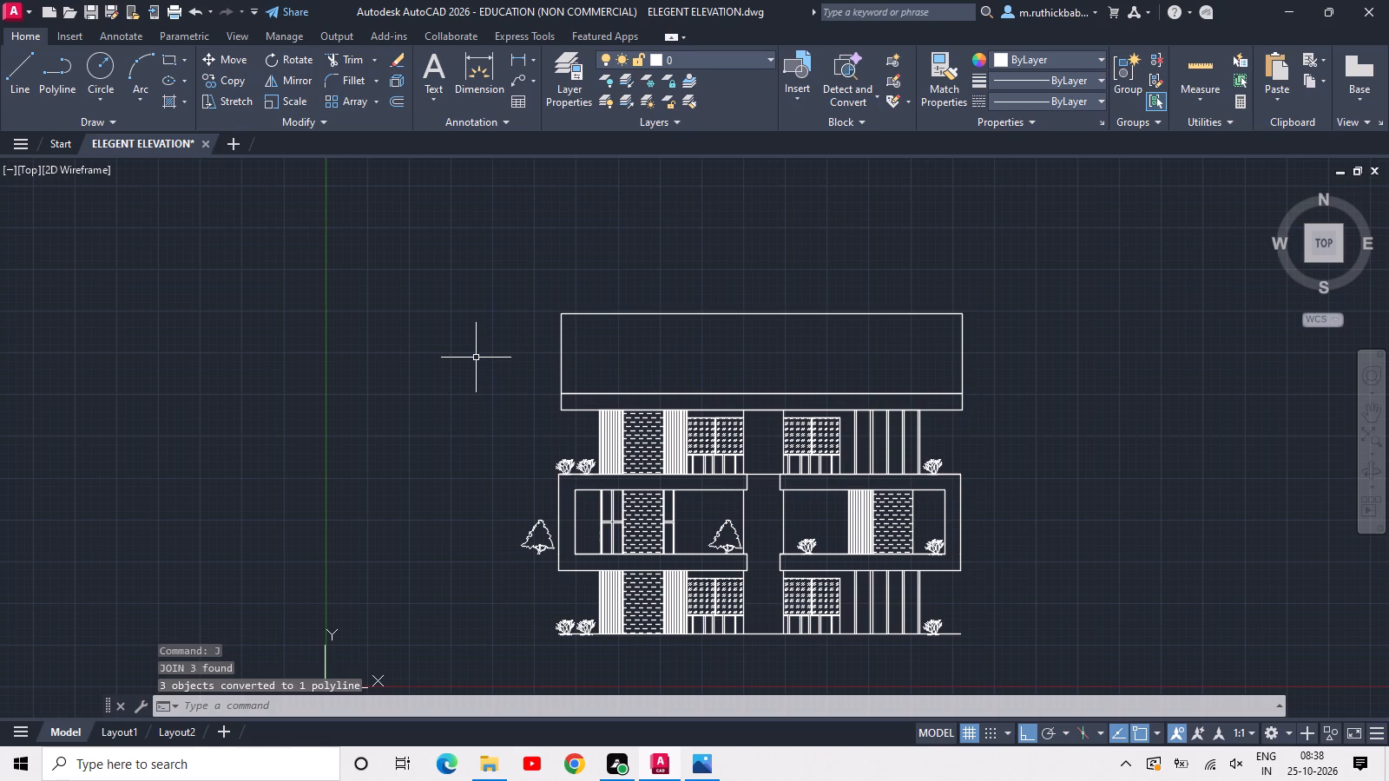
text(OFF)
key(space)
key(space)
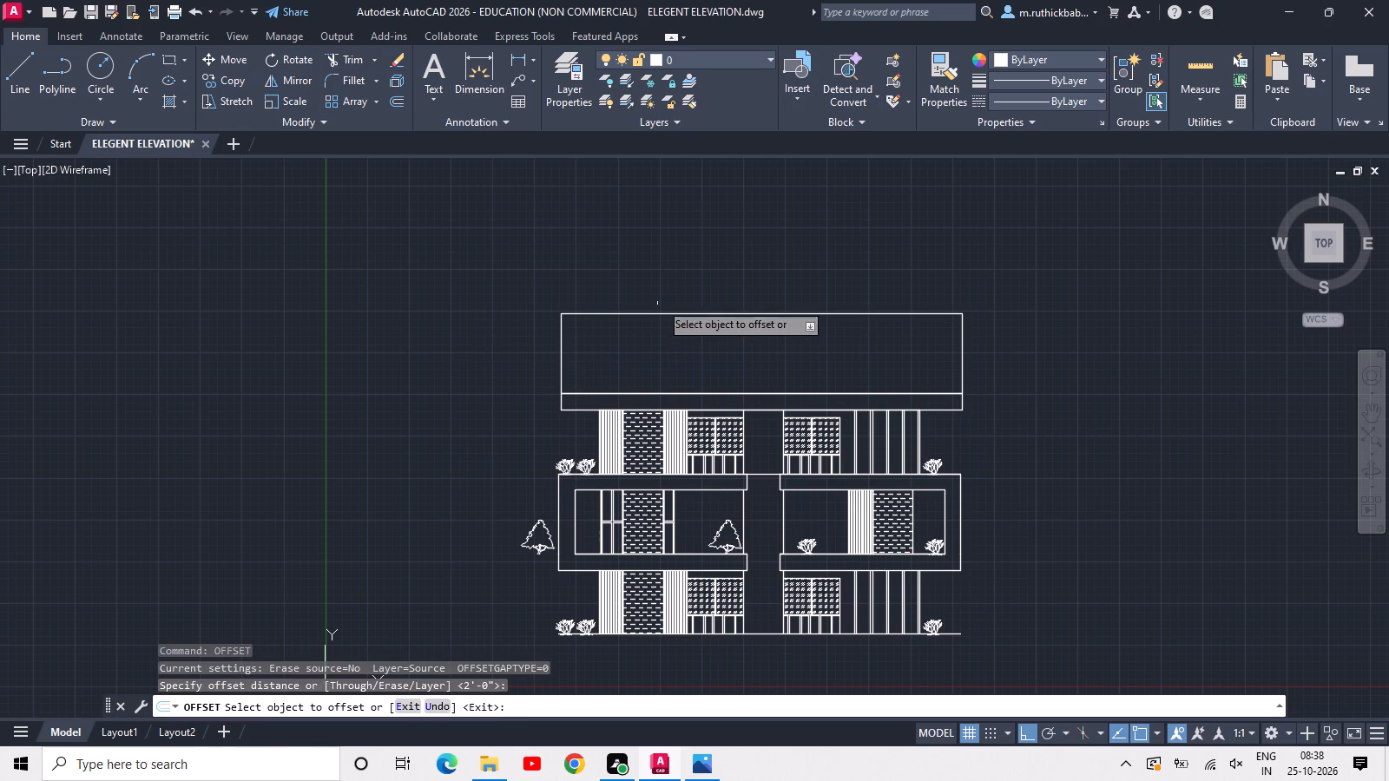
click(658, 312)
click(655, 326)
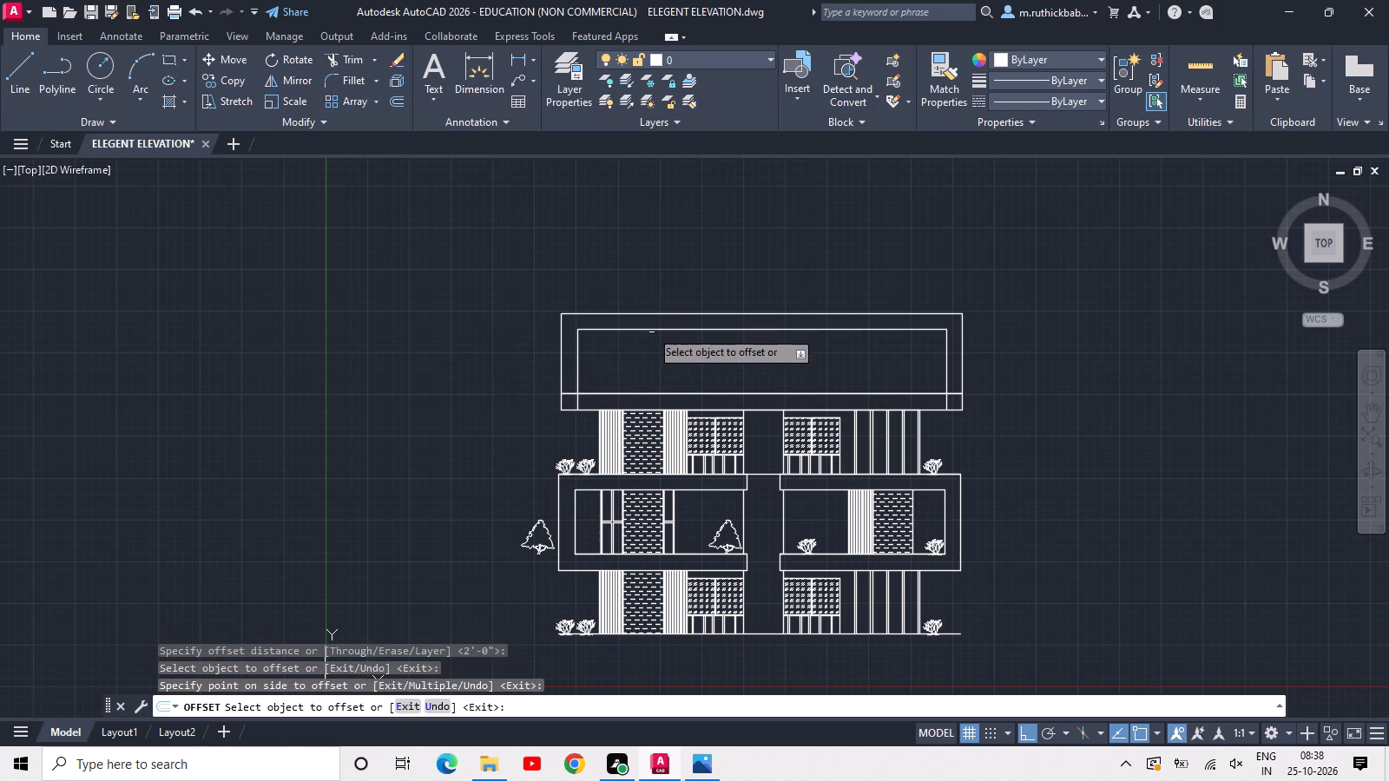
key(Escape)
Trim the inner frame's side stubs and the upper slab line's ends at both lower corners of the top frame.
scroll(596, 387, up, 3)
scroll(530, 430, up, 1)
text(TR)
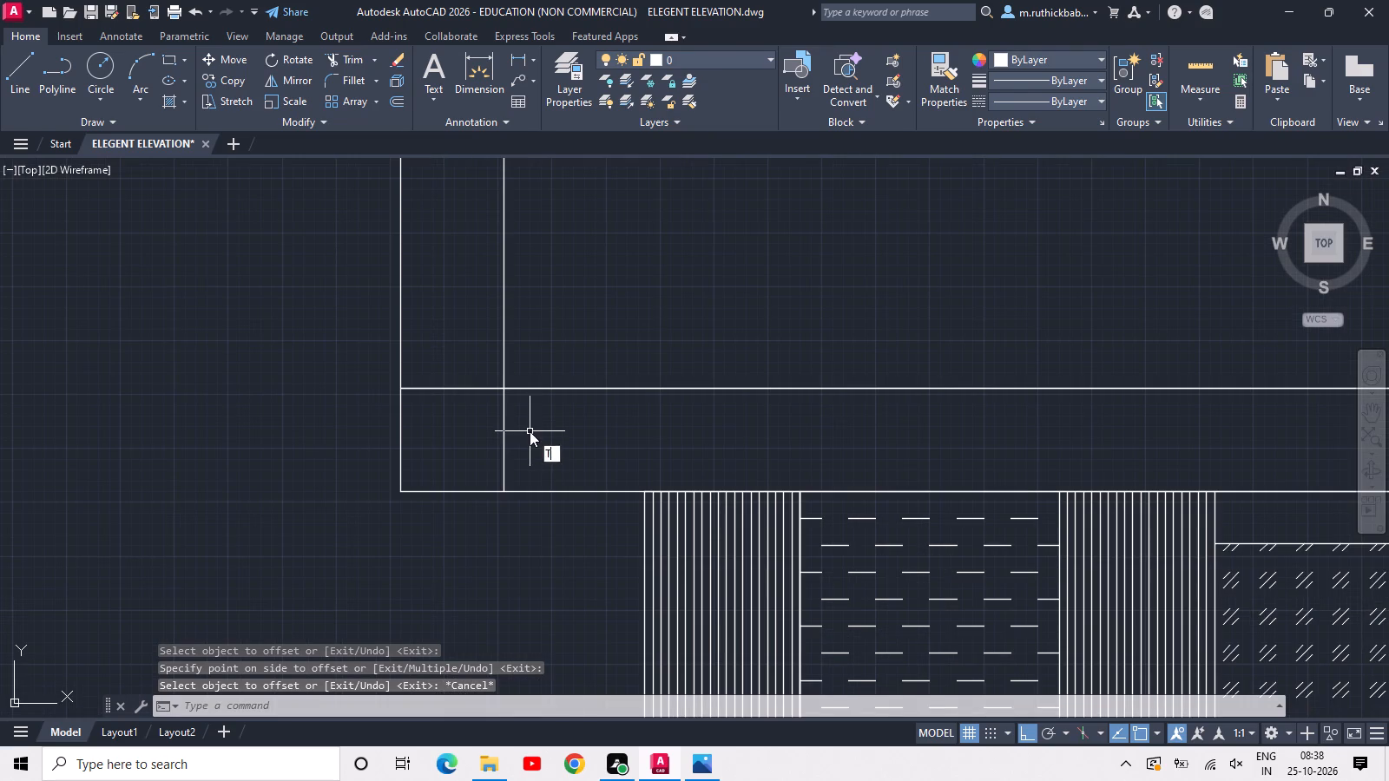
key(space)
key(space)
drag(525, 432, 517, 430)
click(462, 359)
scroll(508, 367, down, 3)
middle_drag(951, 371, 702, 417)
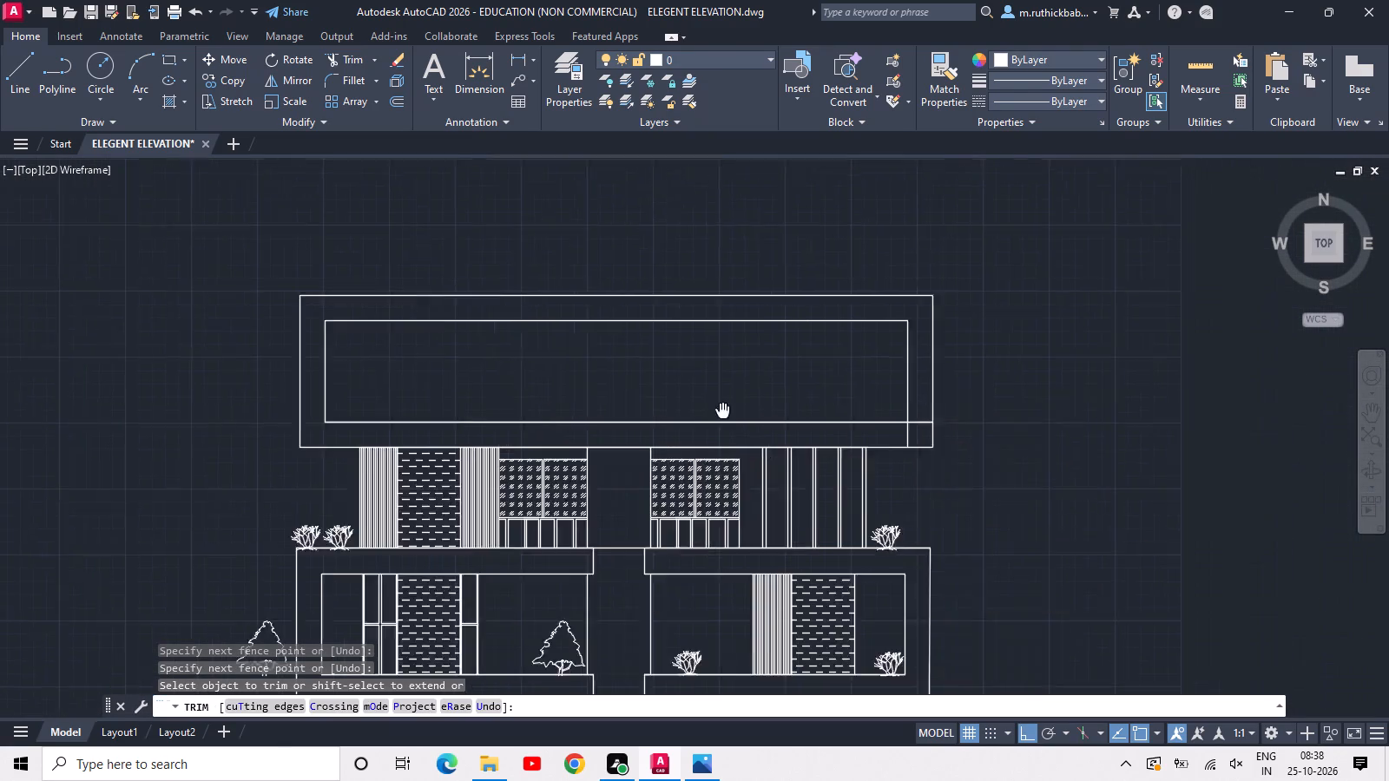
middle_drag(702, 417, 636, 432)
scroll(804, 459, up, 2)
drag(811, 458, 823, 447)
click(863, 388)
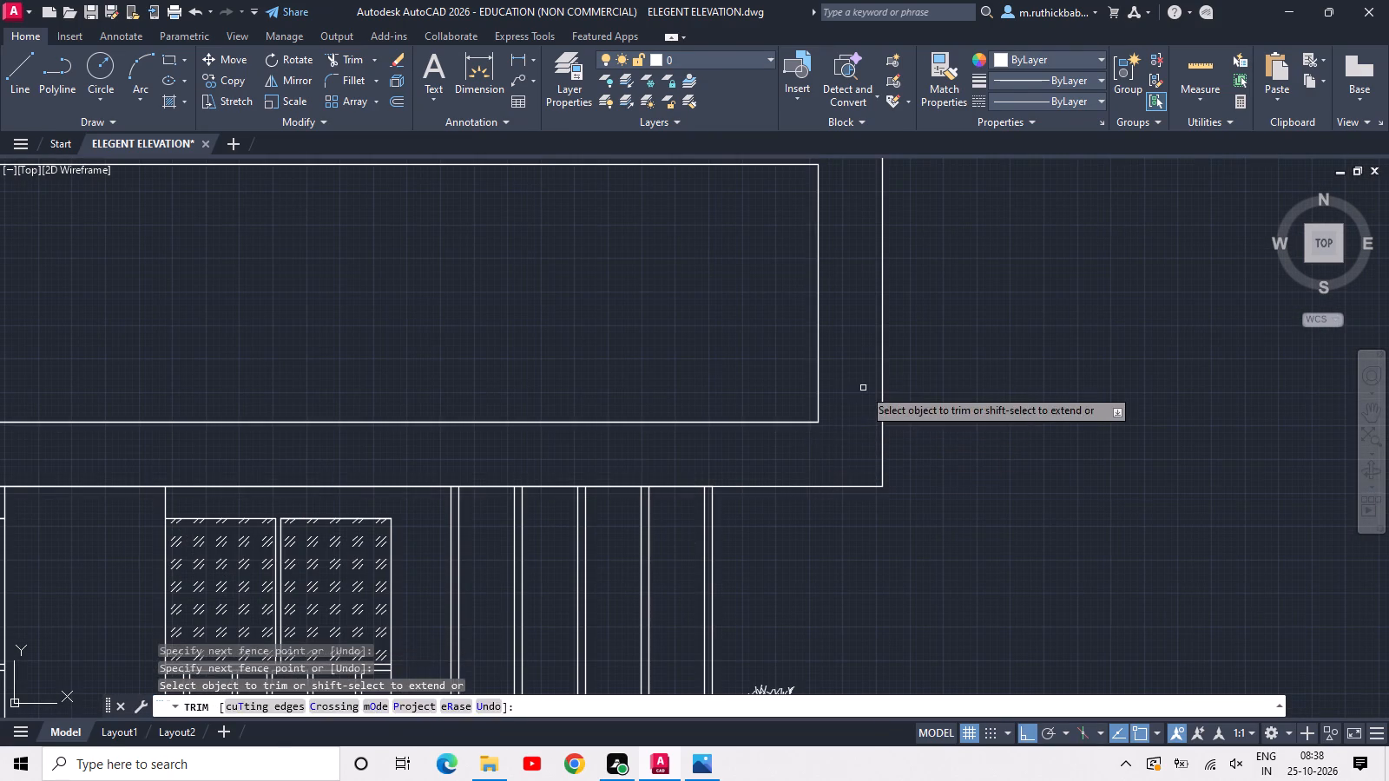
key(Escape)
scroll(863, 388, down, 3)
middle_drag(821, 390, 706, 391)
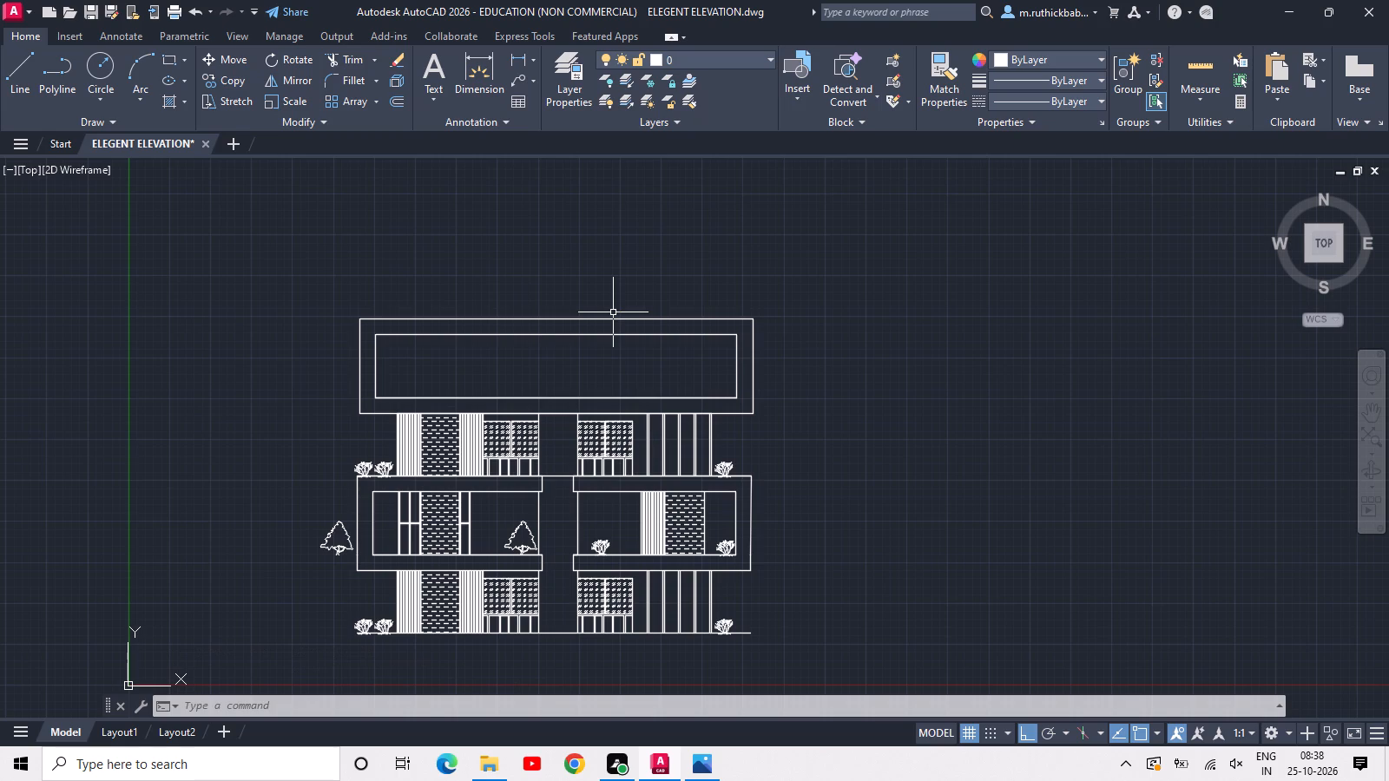
Delete the whole top frame and the upper slab line, keeping only the copied storey's top line.
drag(811, 359, 788, 364)
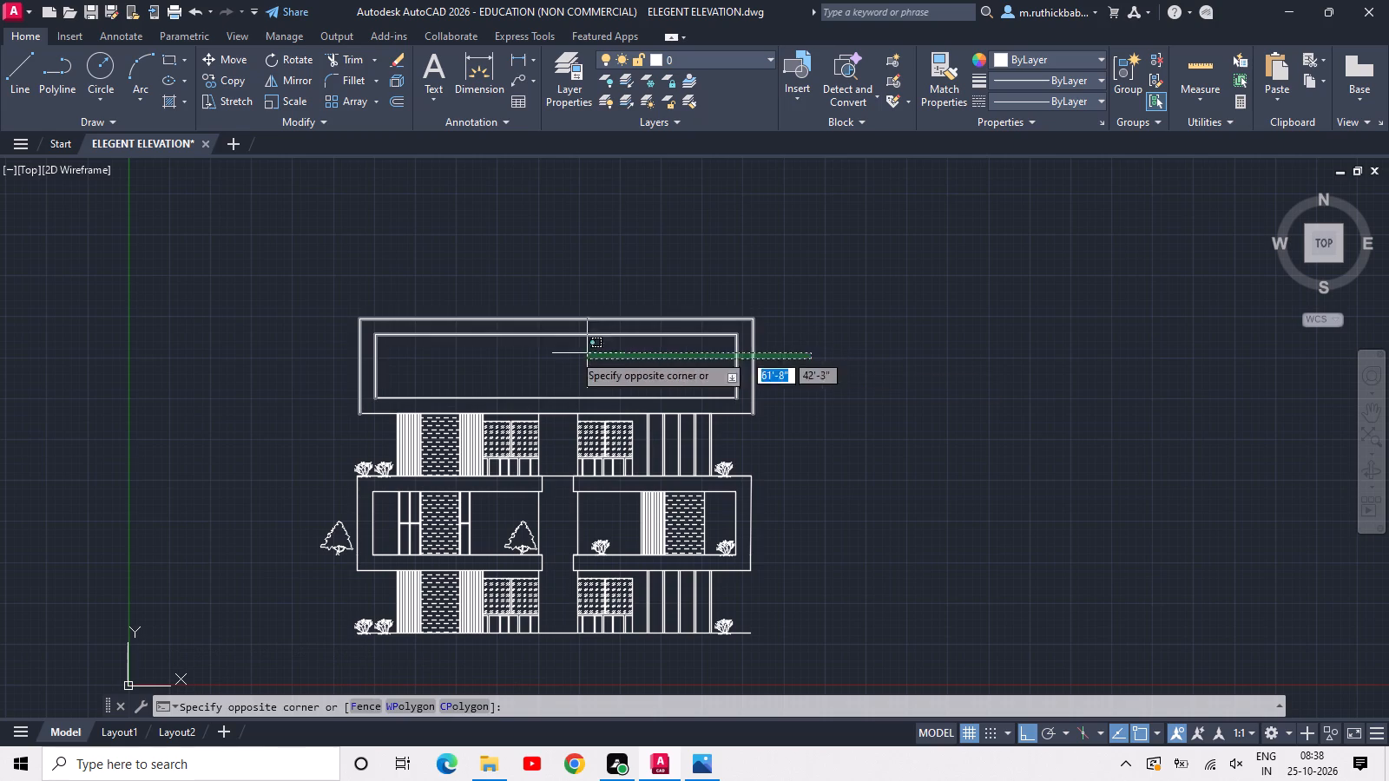
click(306, 401)
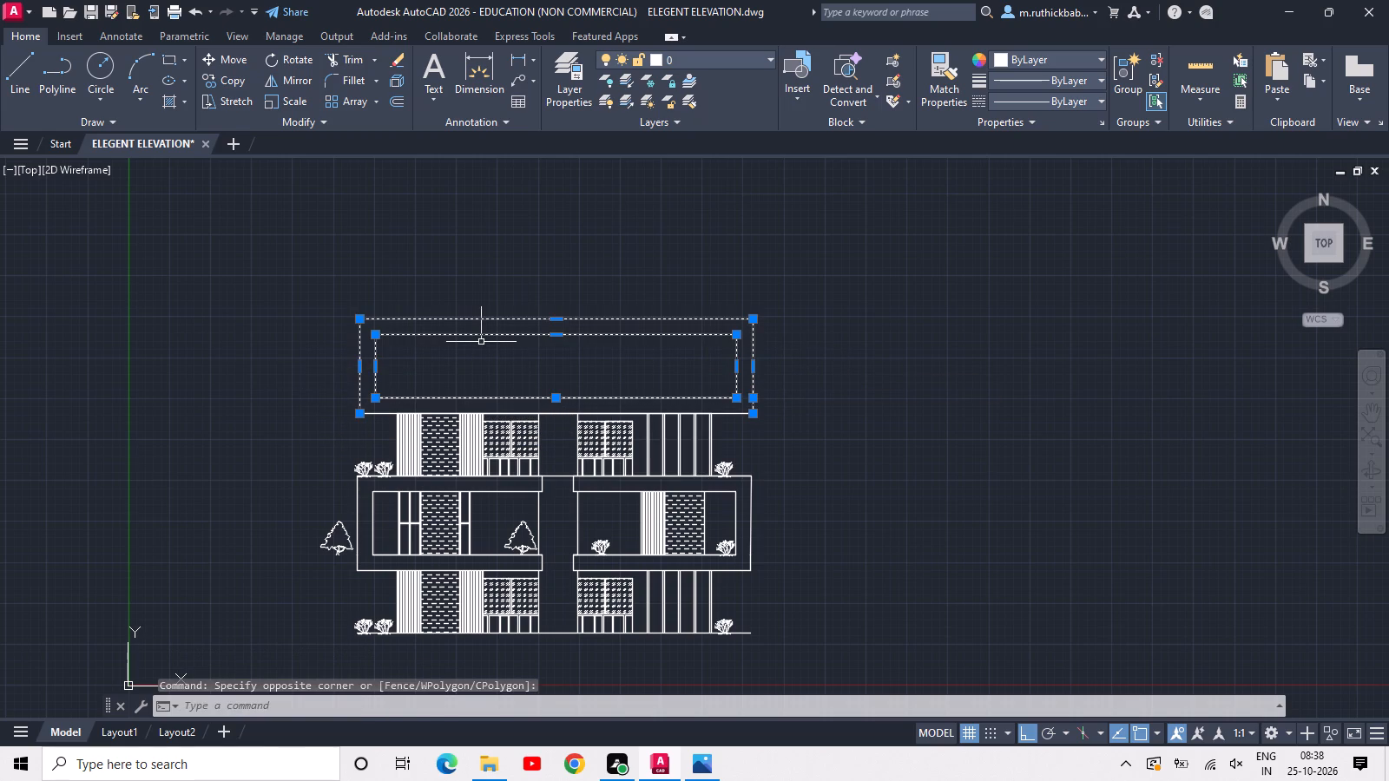
key(Delete)
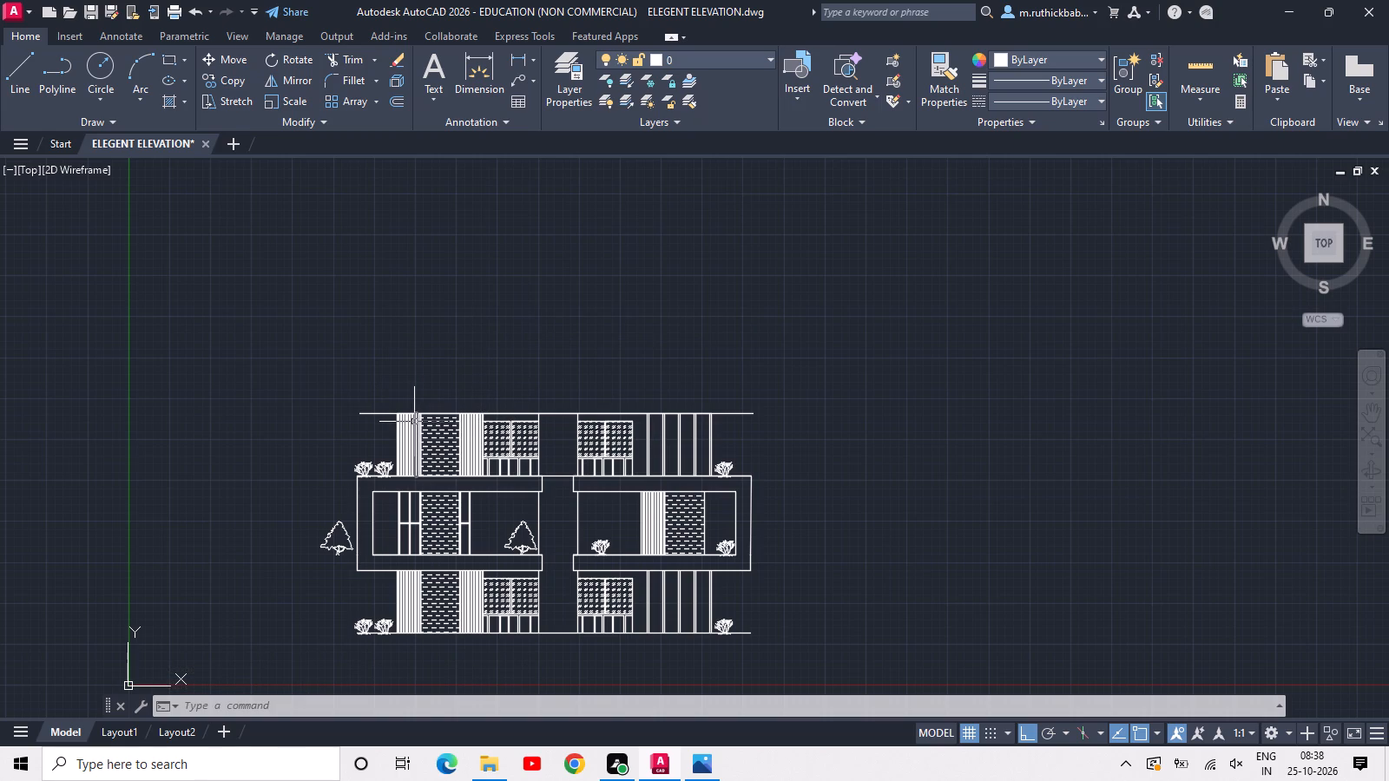
Offset the copied storey's 50' top line 2' upward.
scroll(412, 417, up, 5)
scroll(385, 400, down, 1)
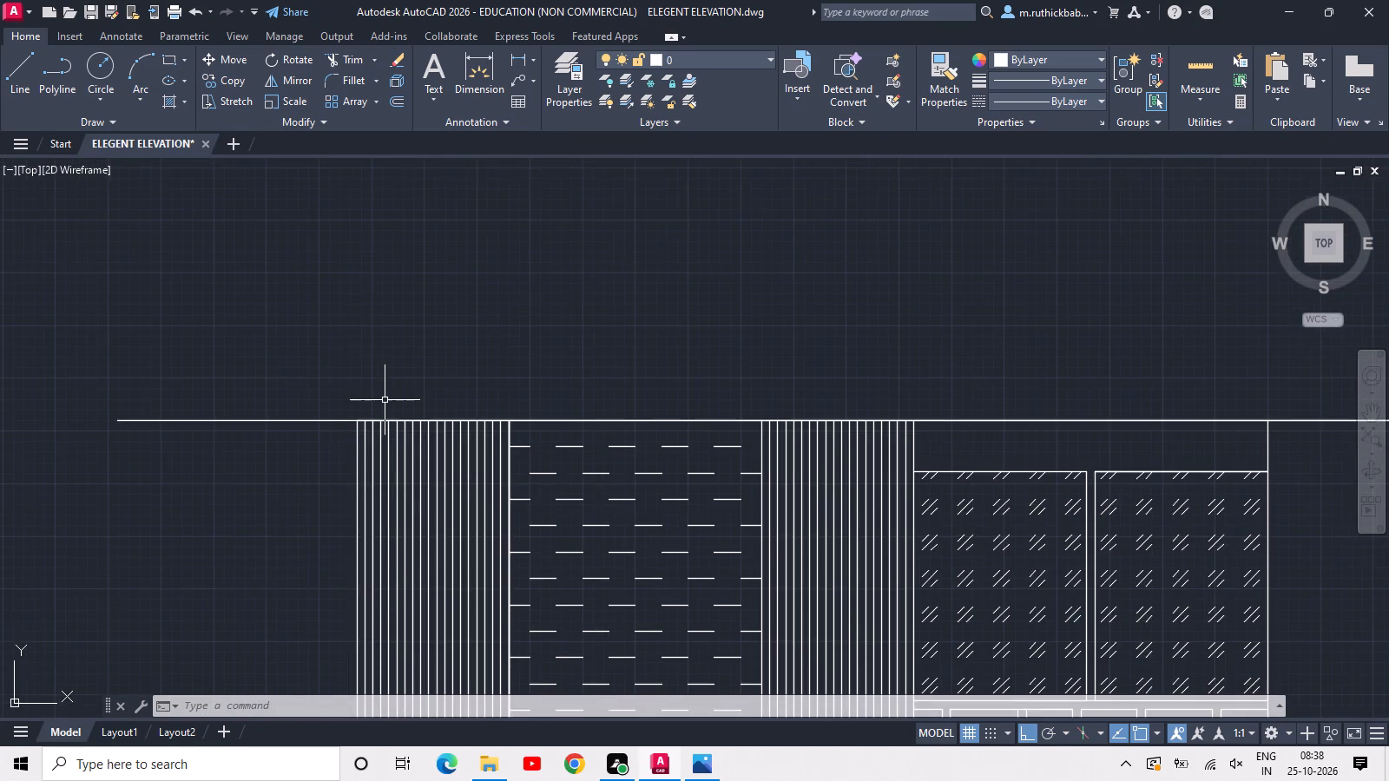
scroll(385, 400, down, 2)
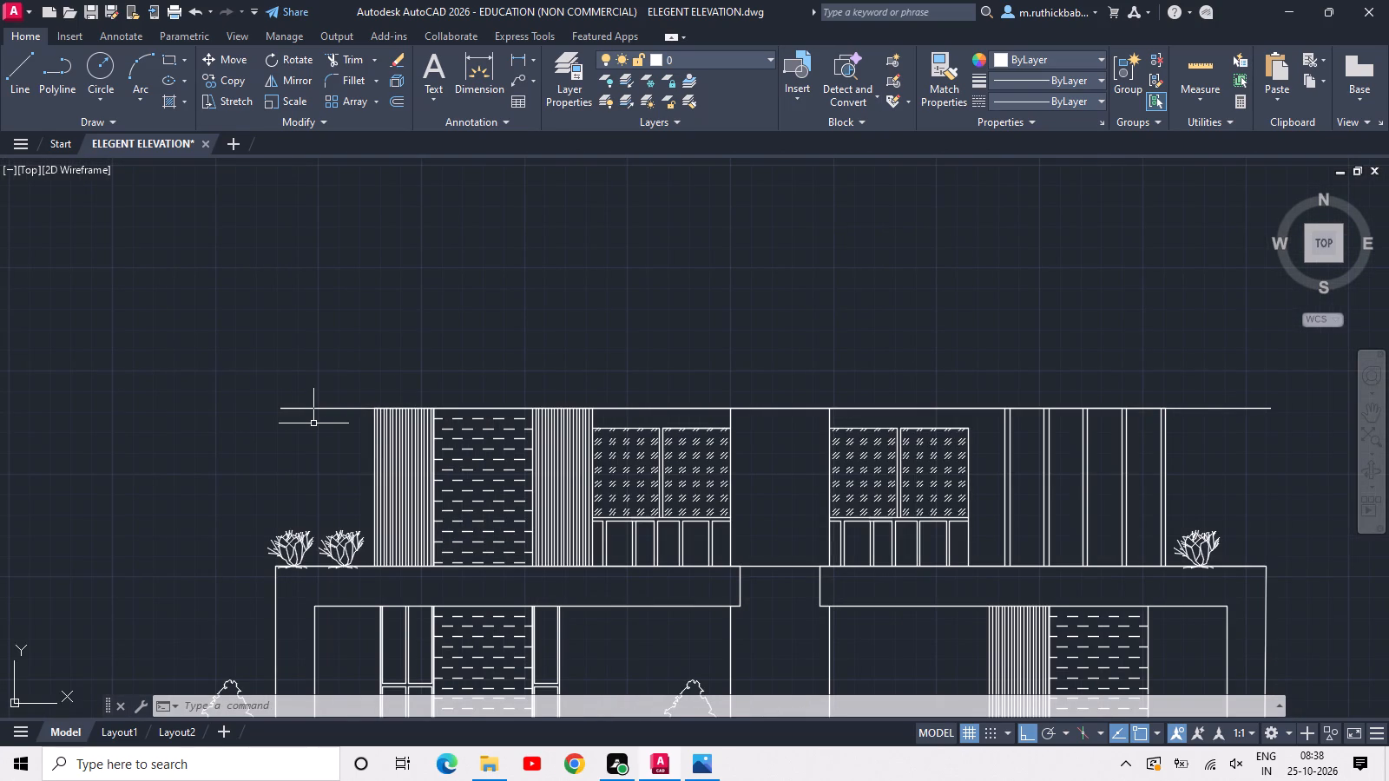
click(313, 423)
click(292, 391)
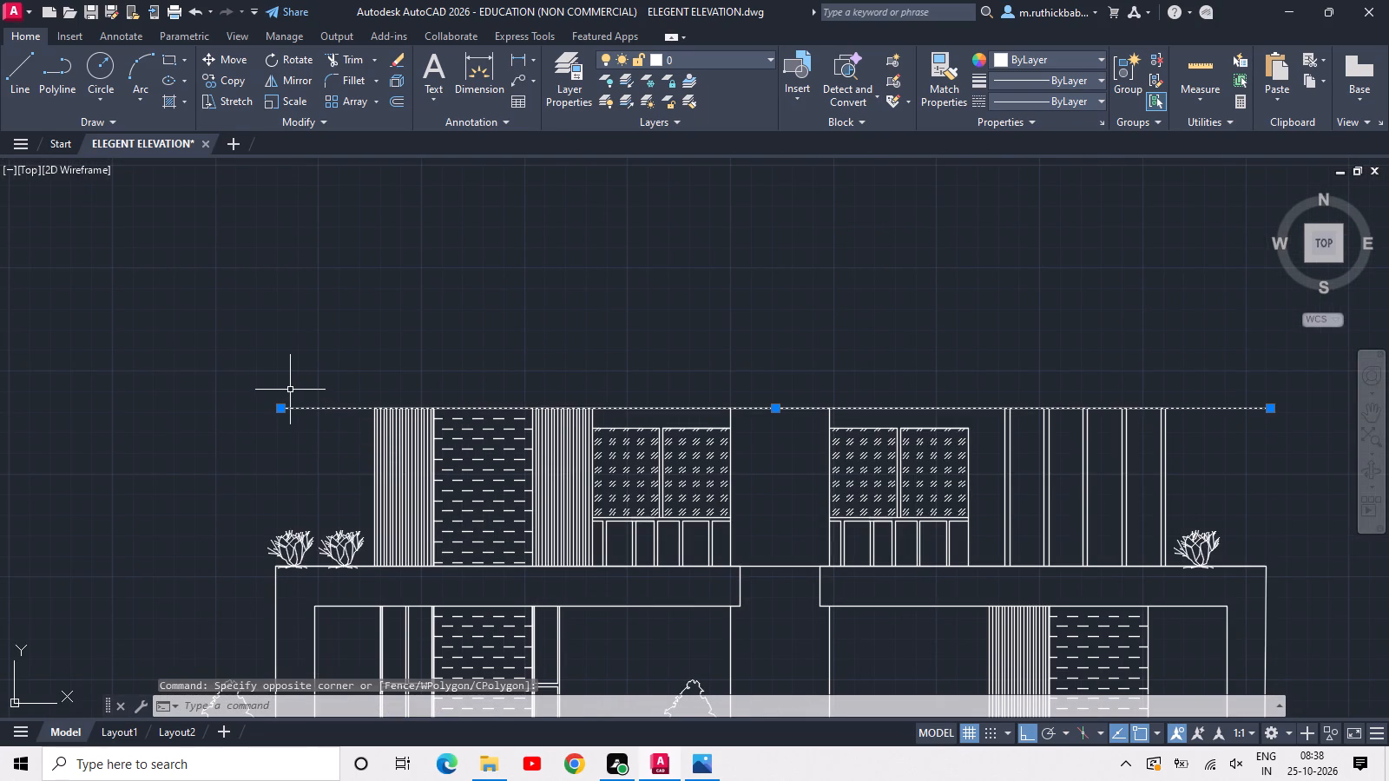
text(OFF 2)
key(space)
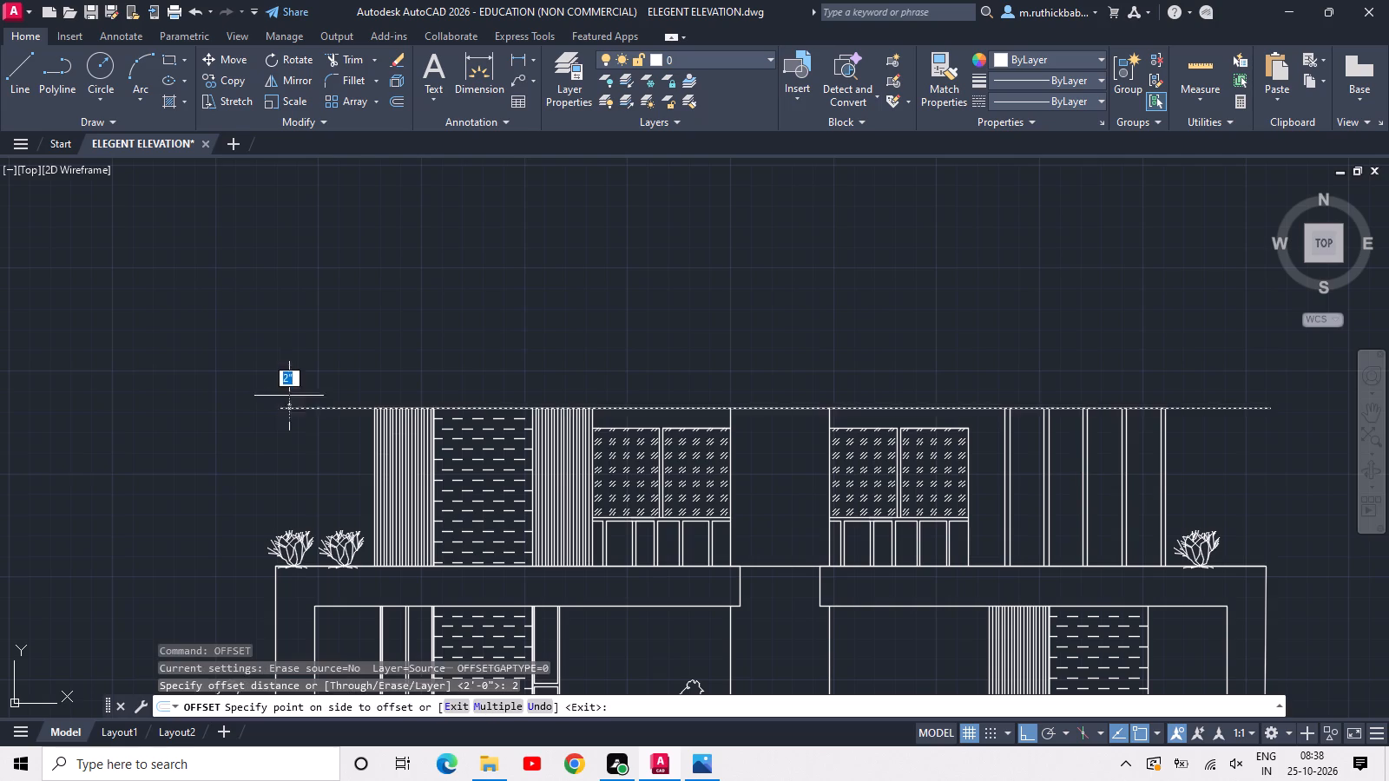
text(2')
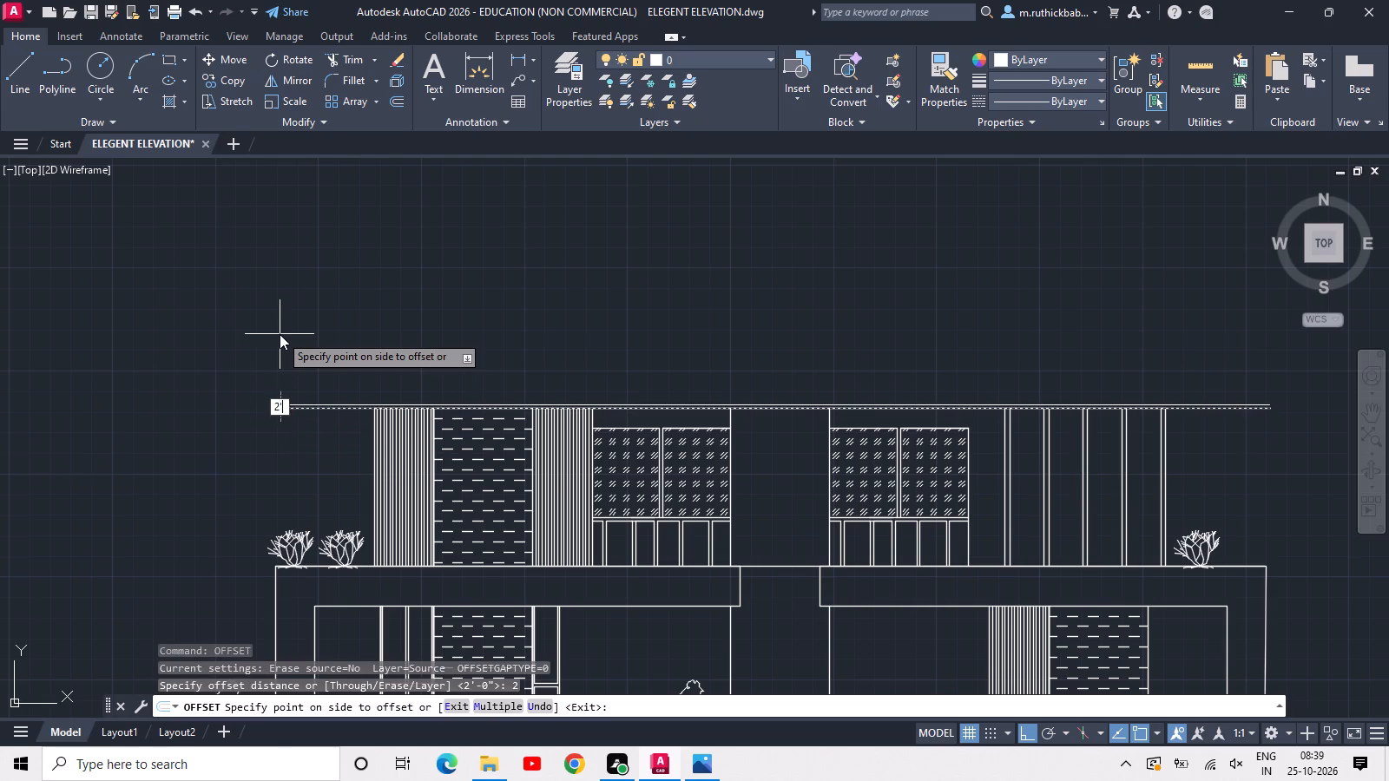
key(space)
key(Escape)
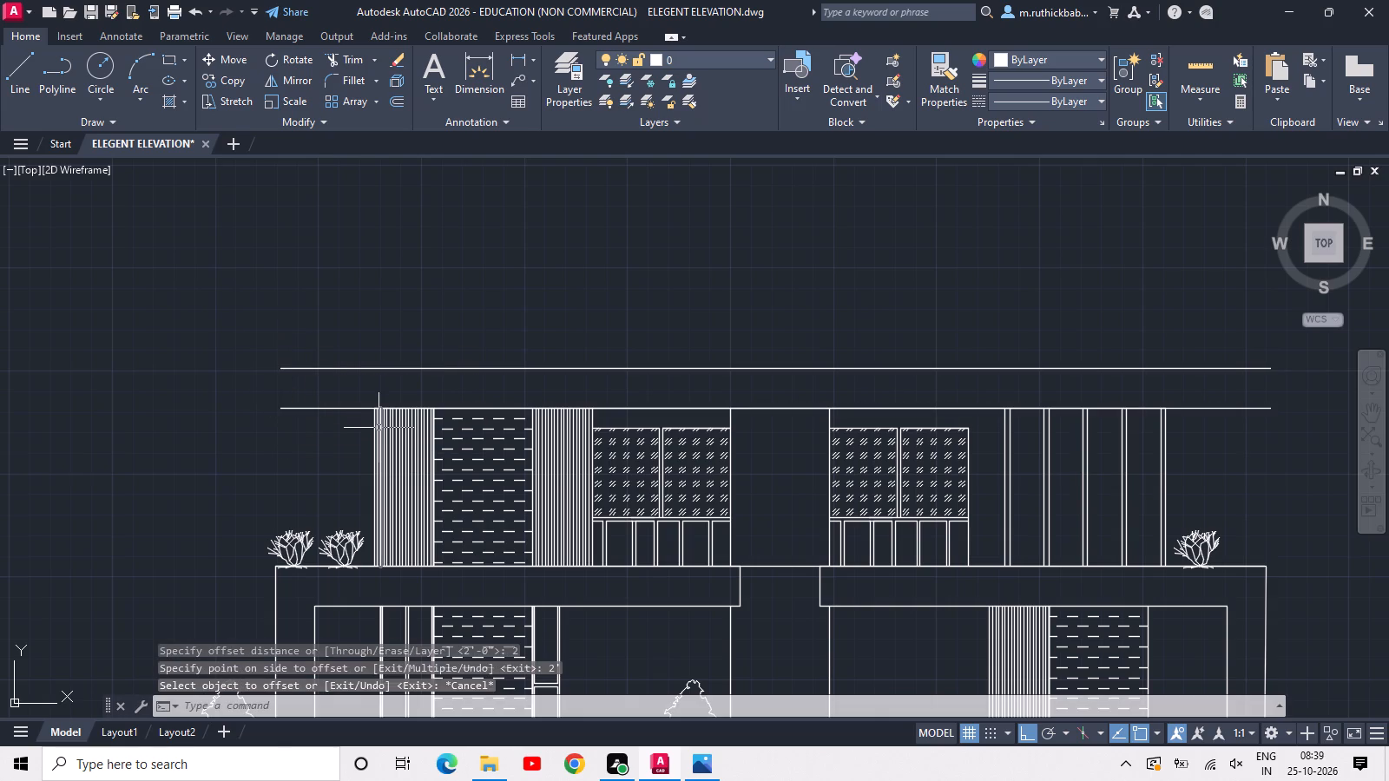
Draw a 10' vertical line up from the upper slab line, aligned with the first striped panel's left edge.
text(L)
key(space)
scroll(369, 417, up, 3)
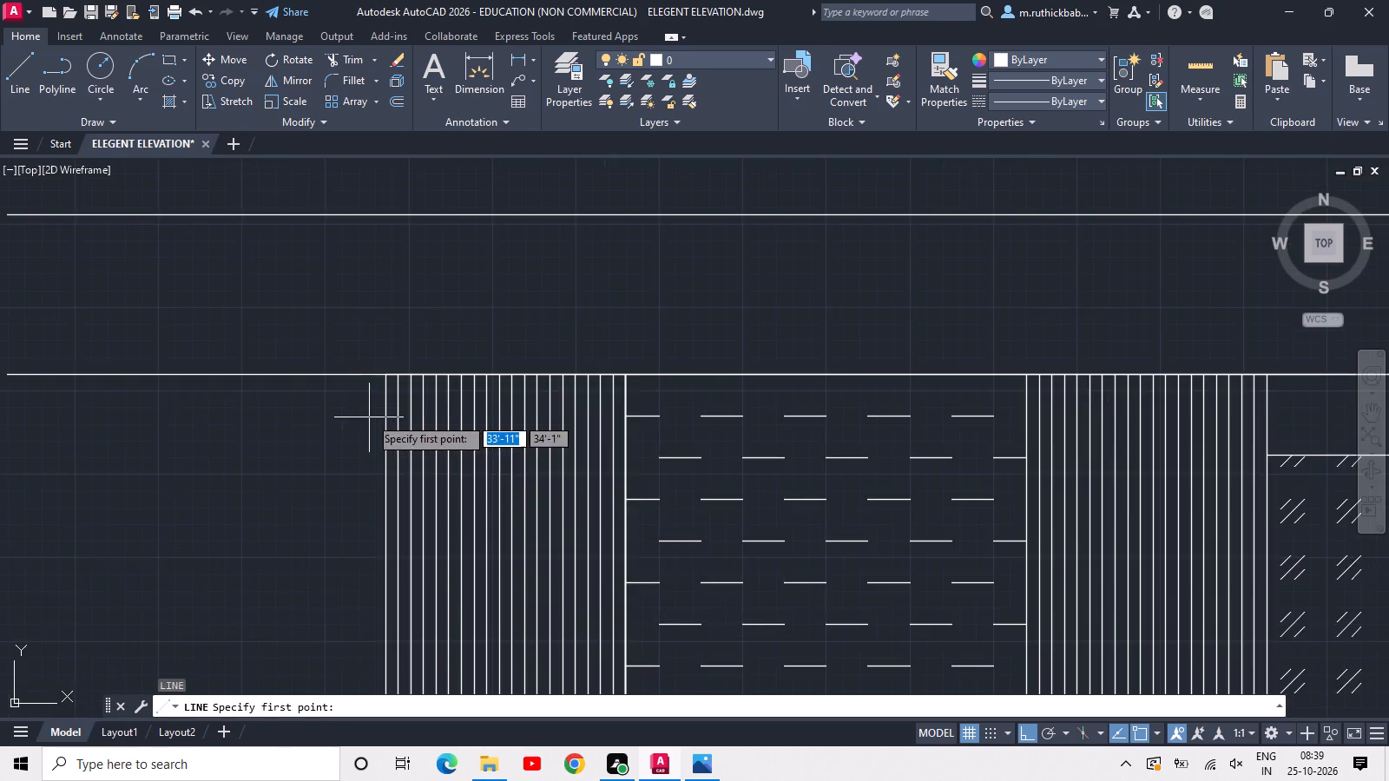
scroll(379, 389, up, 2)
middle_drag(399, 189, 387, 363)
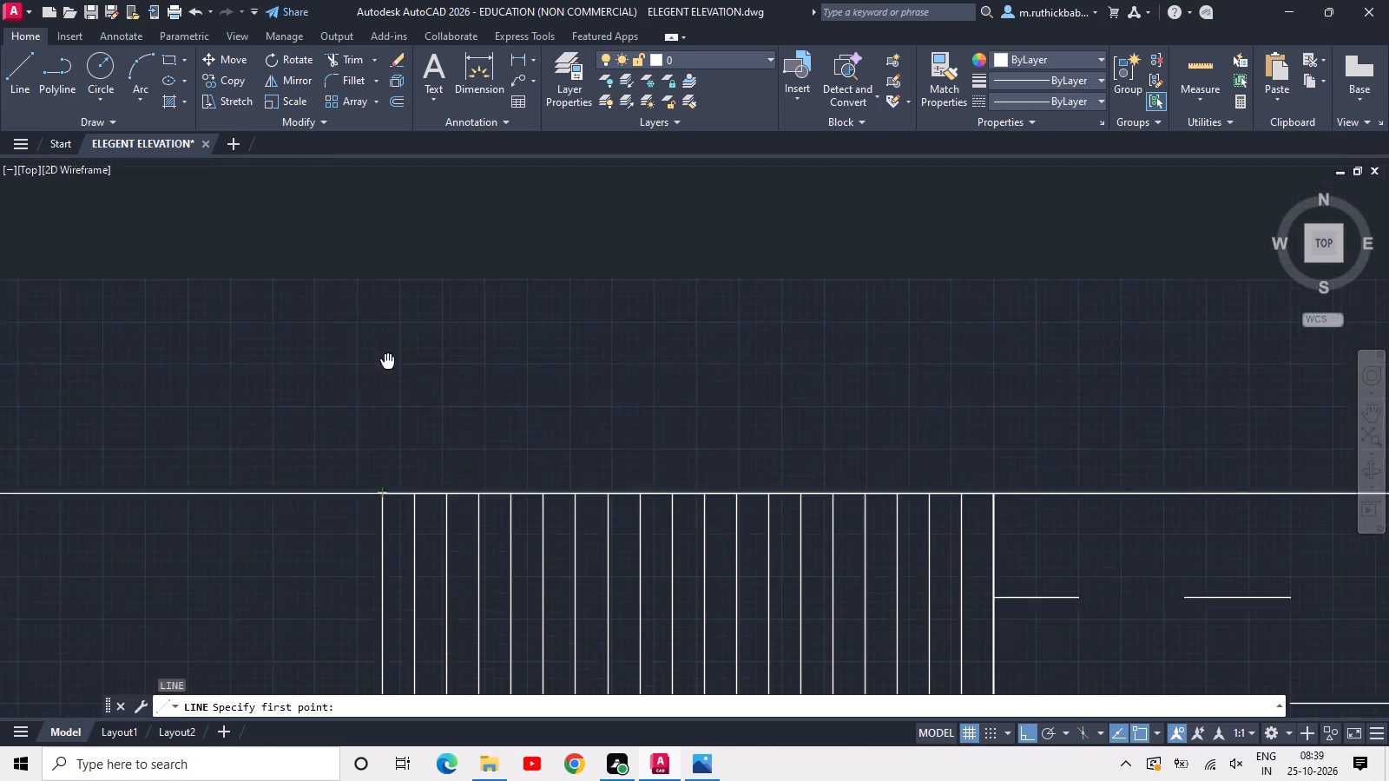
middle_drag(387, 363, 352, 564)
scroll(343, 323, down, 2)
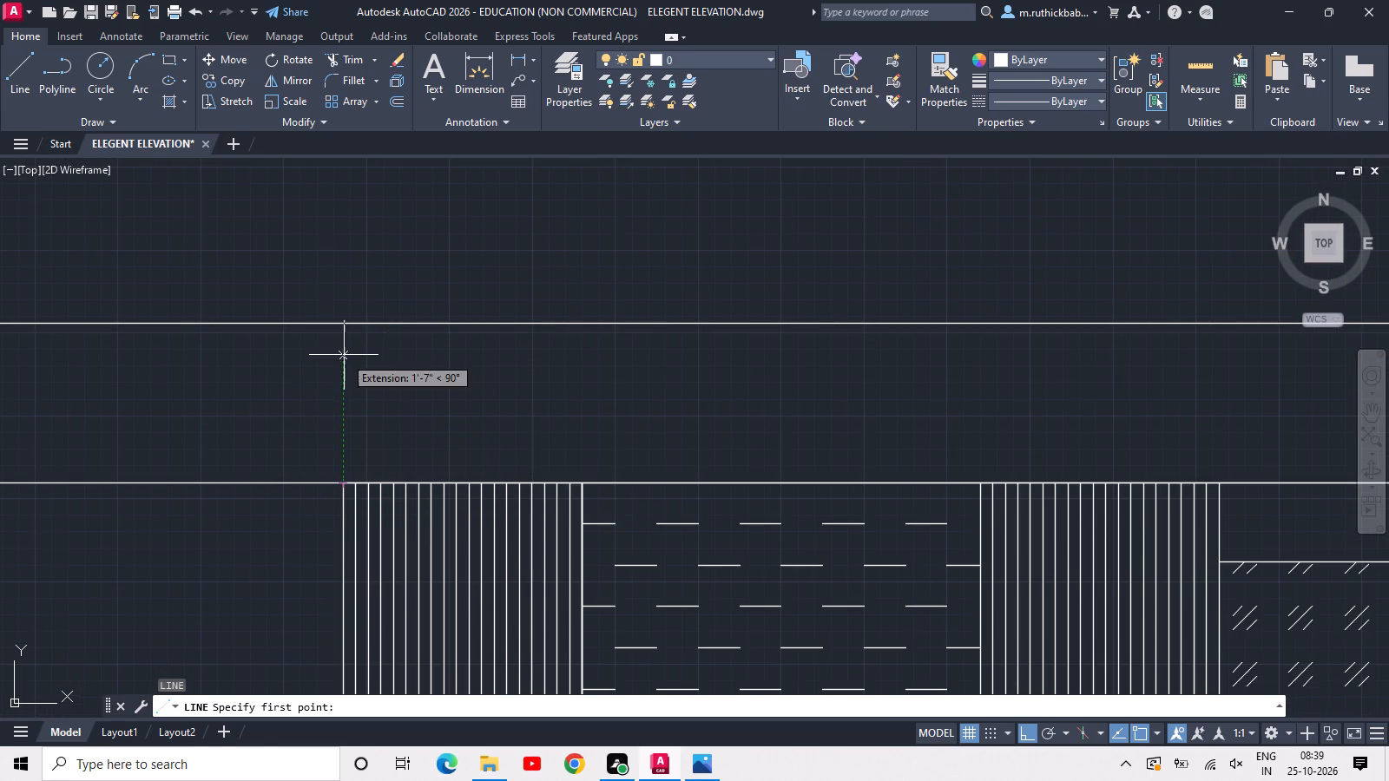
click(343, 326)
middle_drag(355, 225, 360, 399)
scroll(361, 404, down, 2)
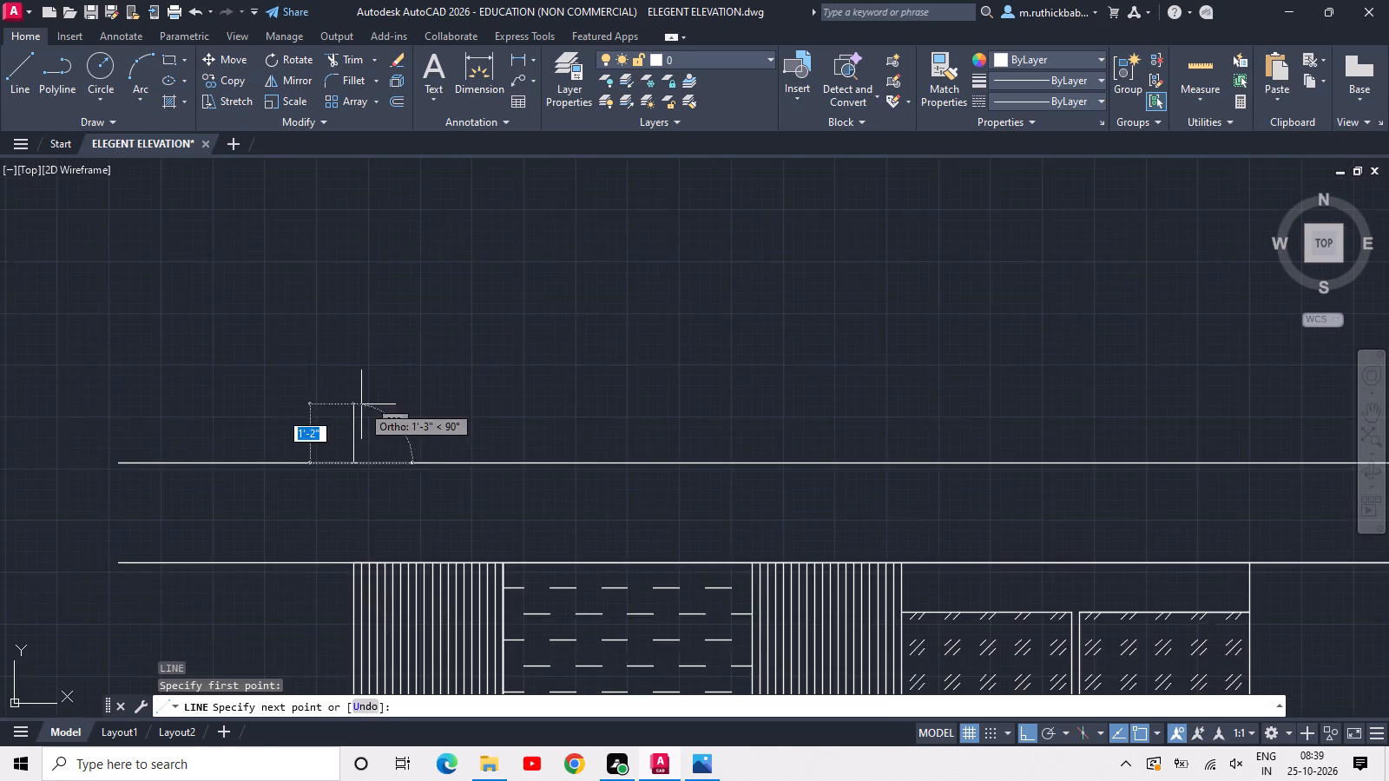
scroll(361, 399, down, 2)
middle_drag(370, 288, 358, 368)
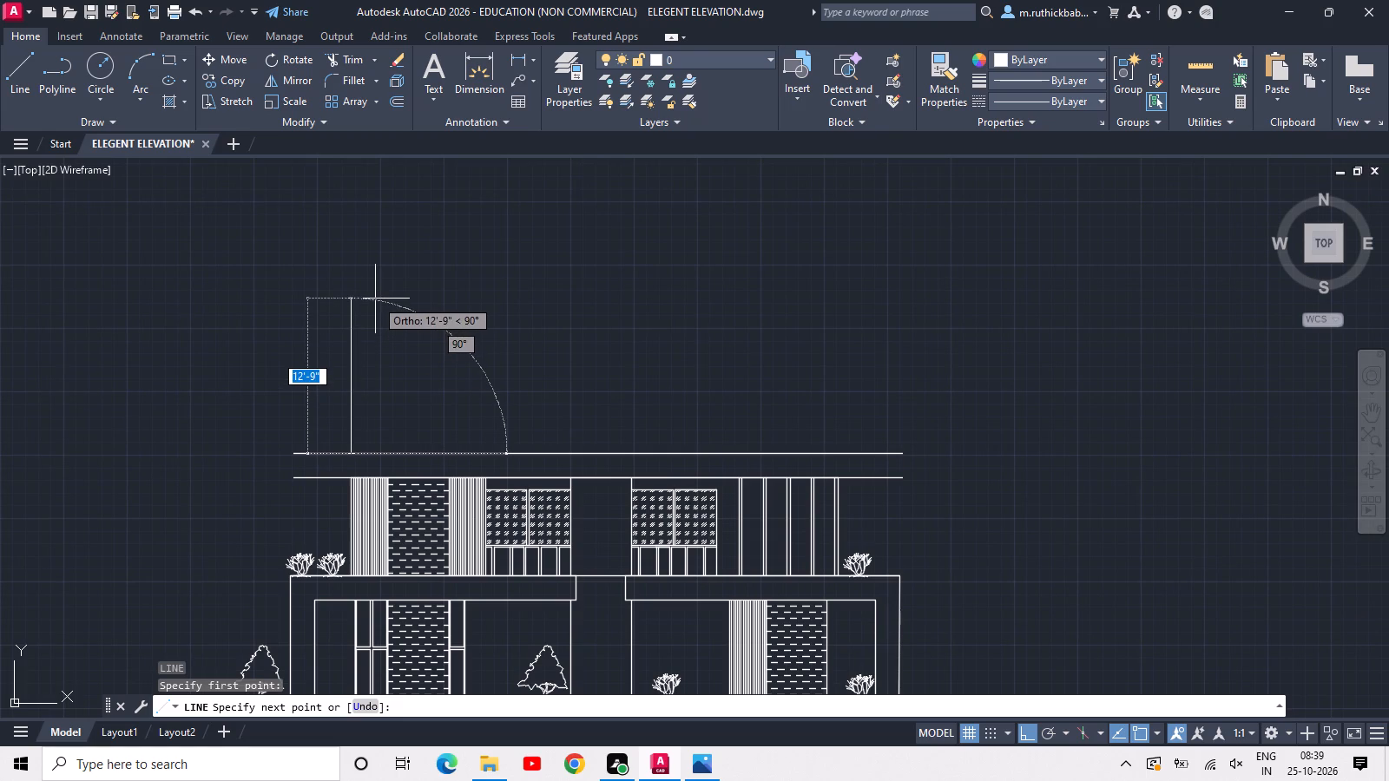
text(10')
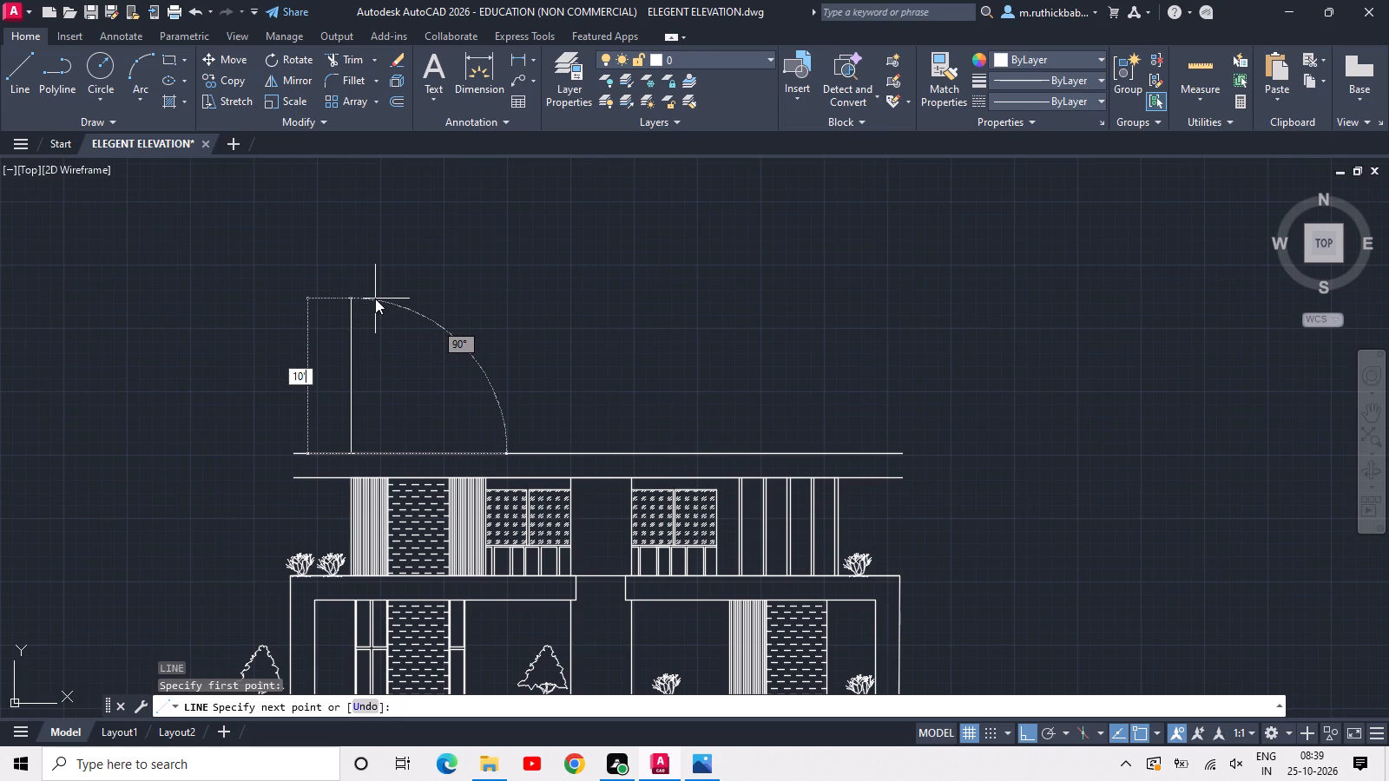
key(Return)
key(Escape)
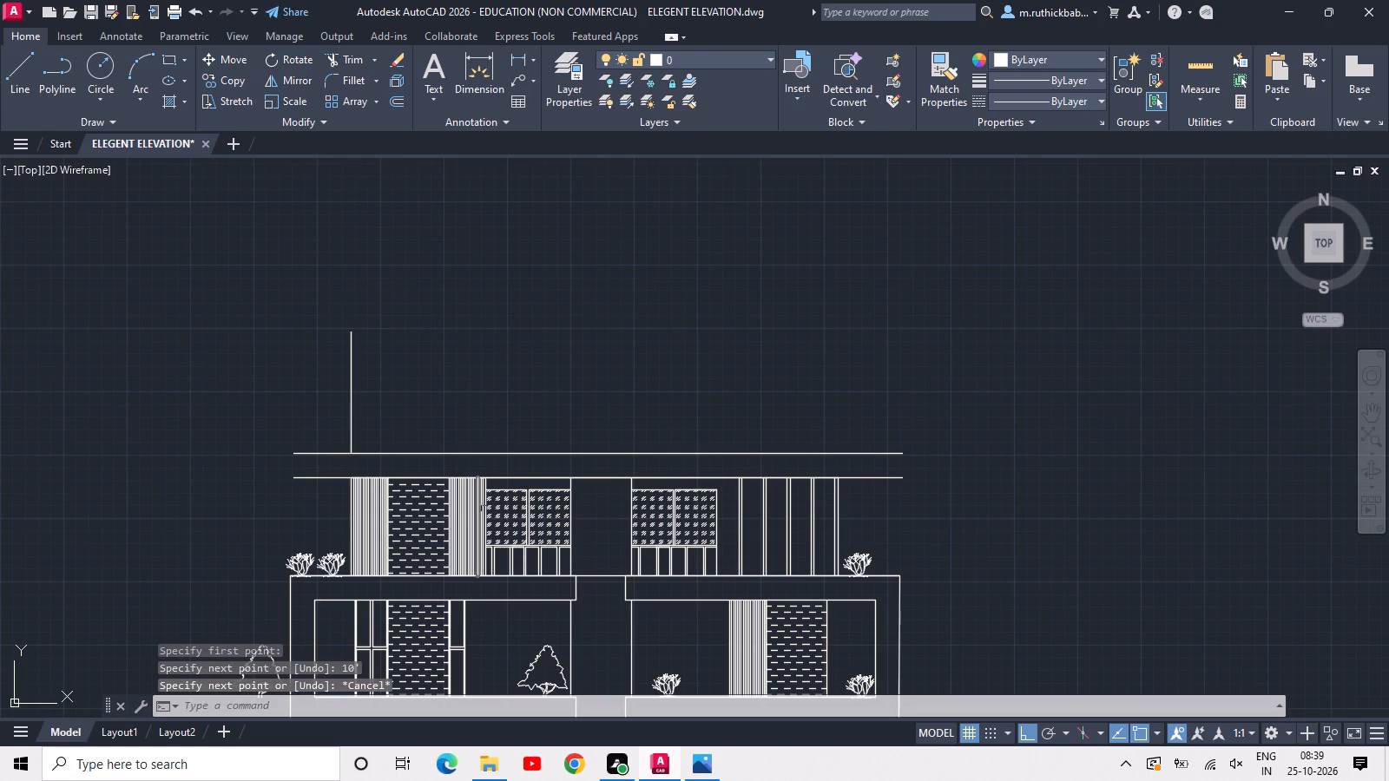
Draw a 10' vertical line up from the upper slab line, aligned with the second striped panel's right edge.
scroll(491, 476, up, 4)
text(L)
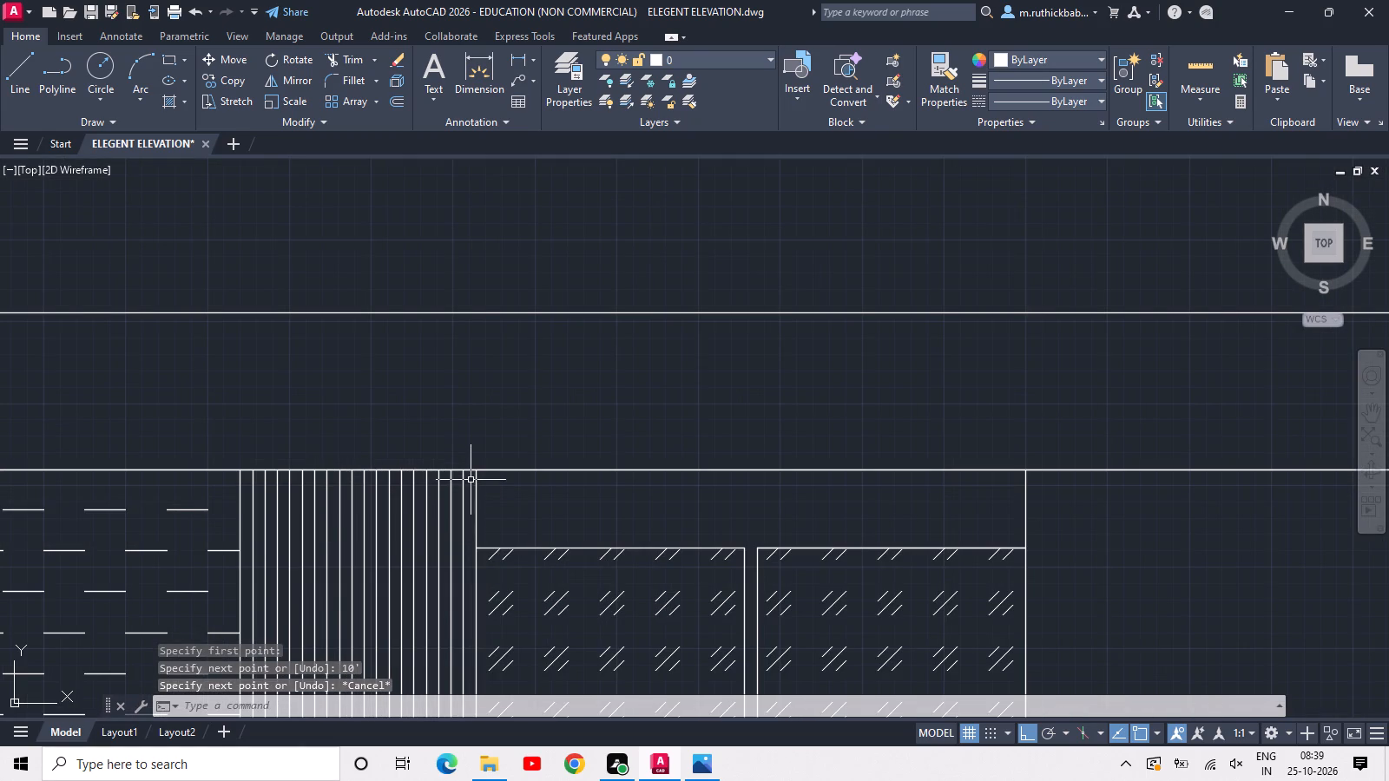
key(space)
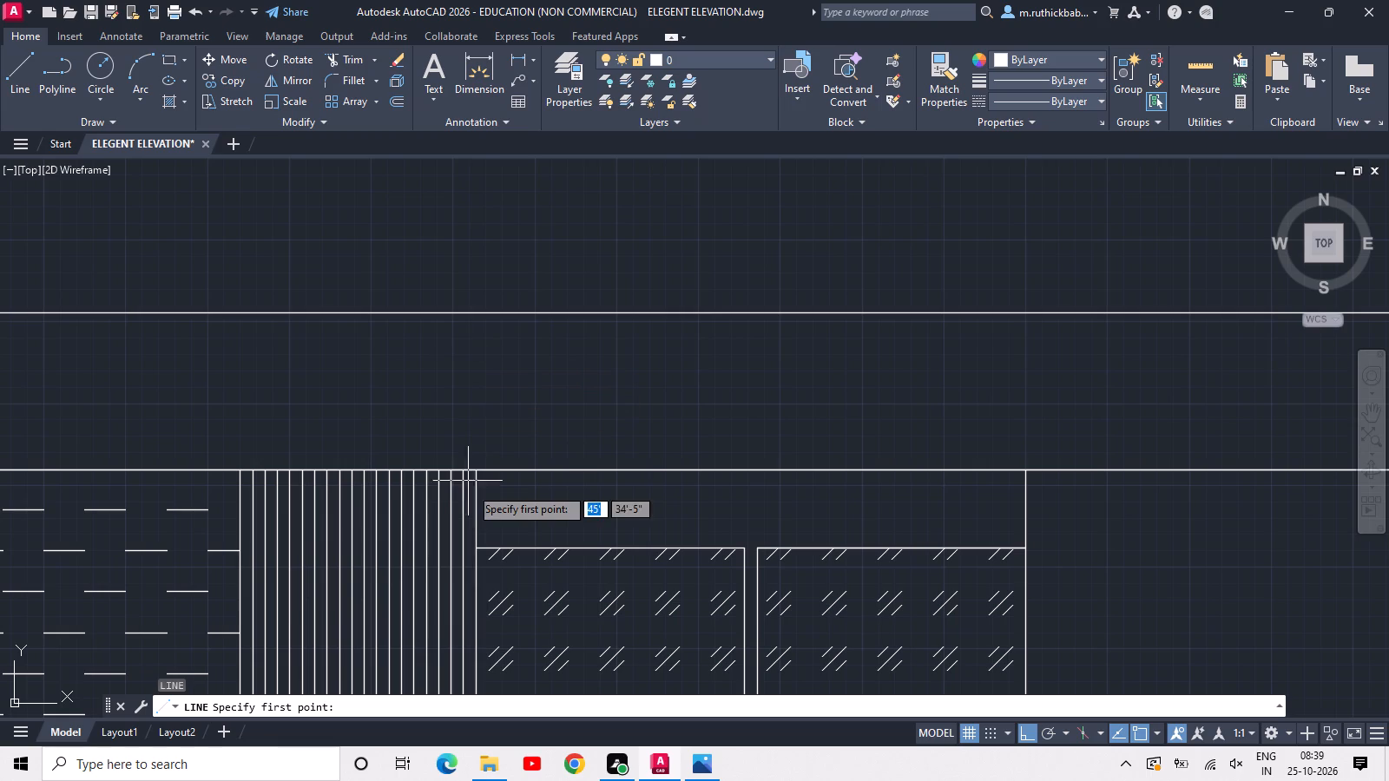
click(477, 312)
scroll(489, 229, down, 2)
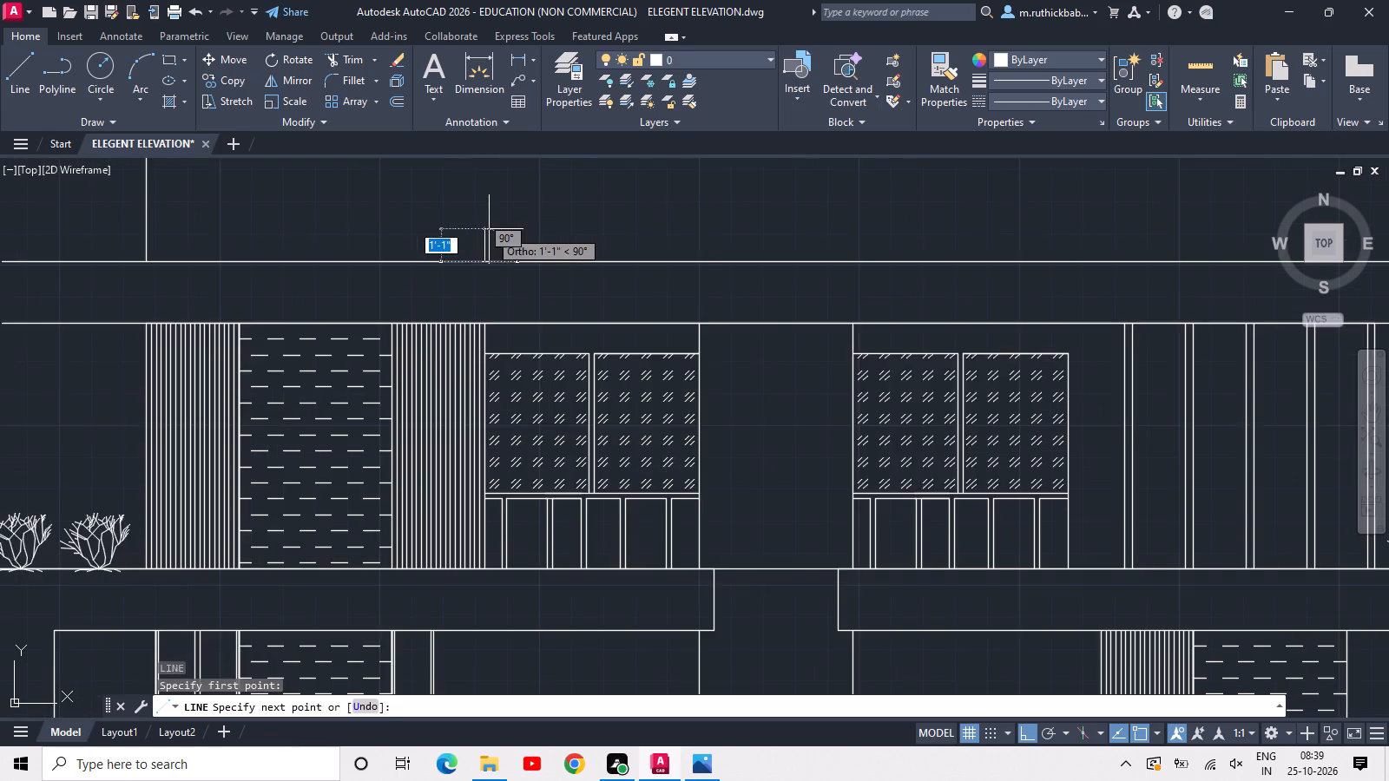
middle_drag(489, 229, 490, 542)
text(10')
key(Return)
key(Escape)
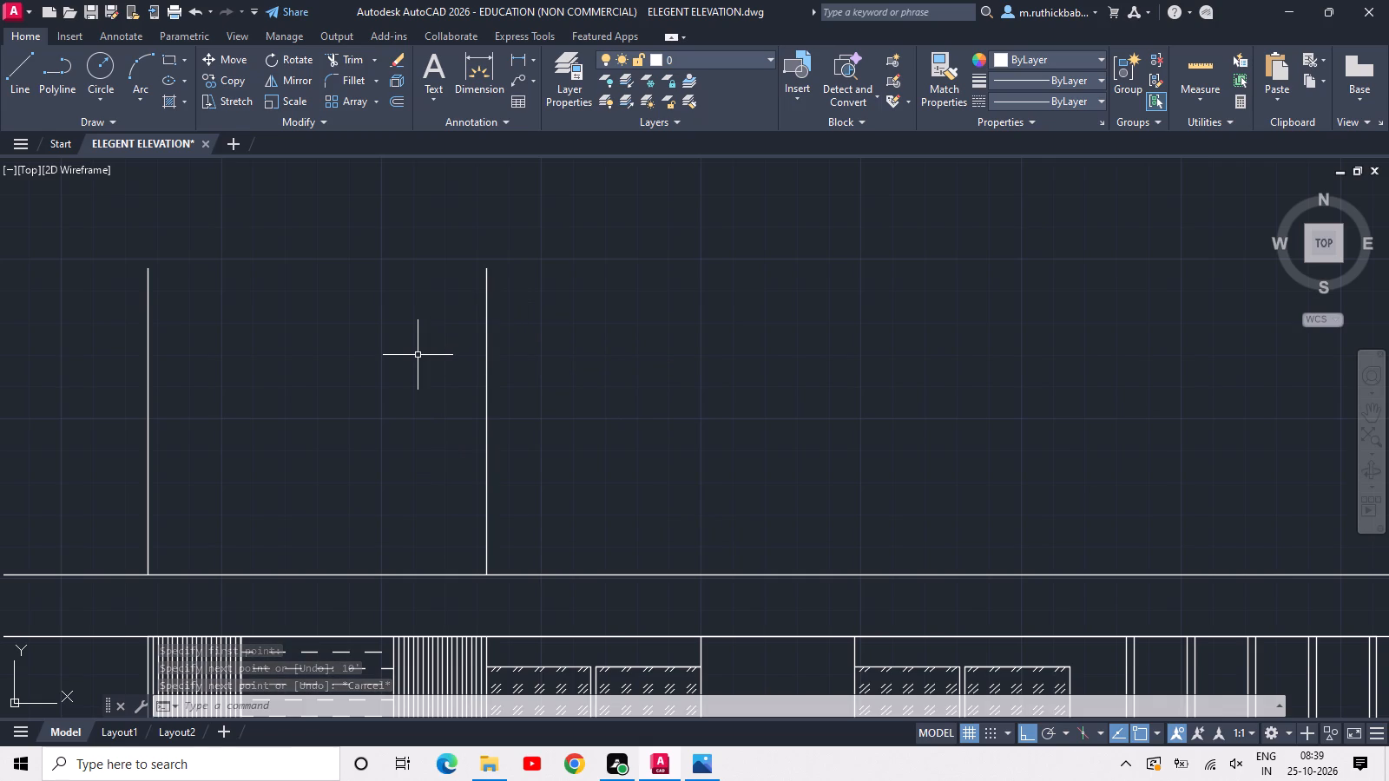
Offset each of the two 10' vertical lines 2" inward to form double-line side posts.
text(OFF)
key(space)
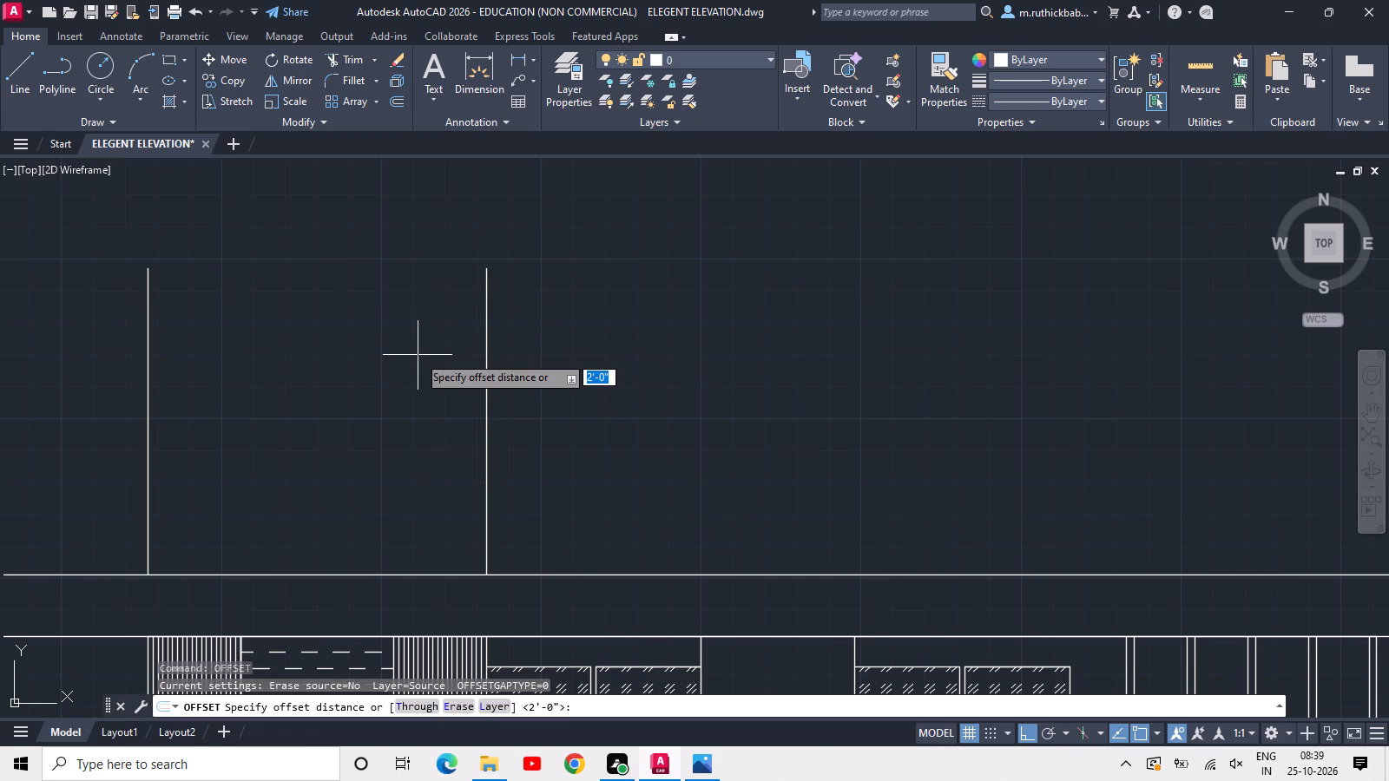
text(2)
key(space)
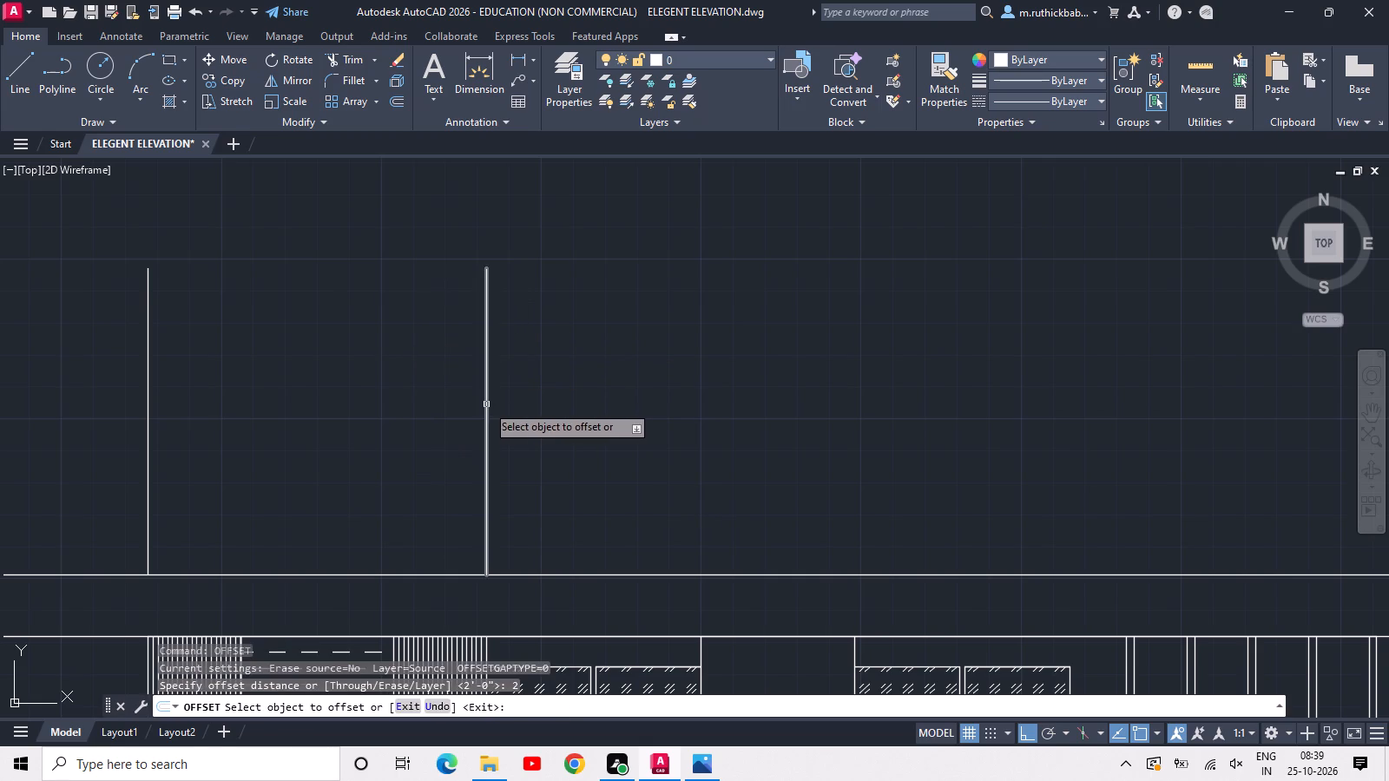
click(486, 404)
click(466, 410)
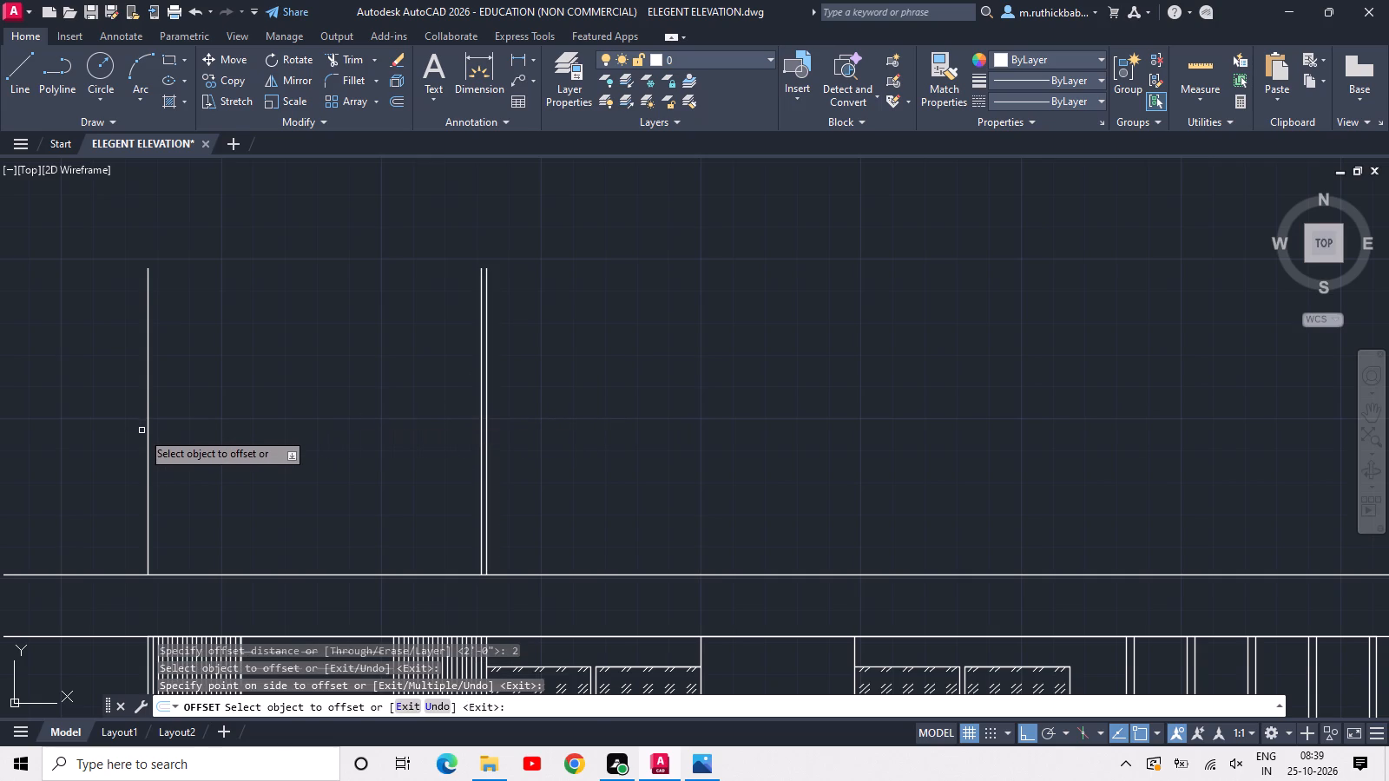
click(146, 440)
click(219, 448)
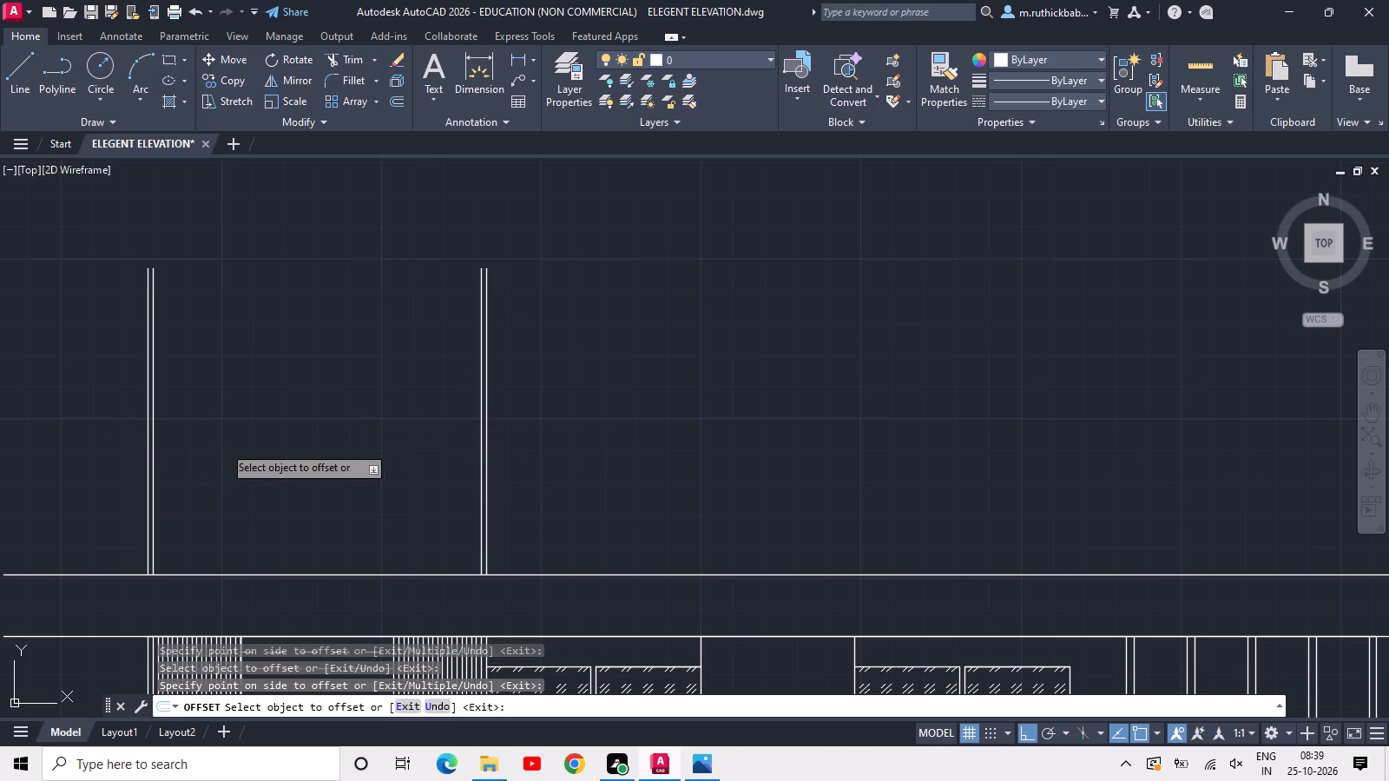
key(Escape)
Draw an 11' horizontal line joining the tops of the two outer vertical lines.
middle_drag(259, 398, 391, 423)
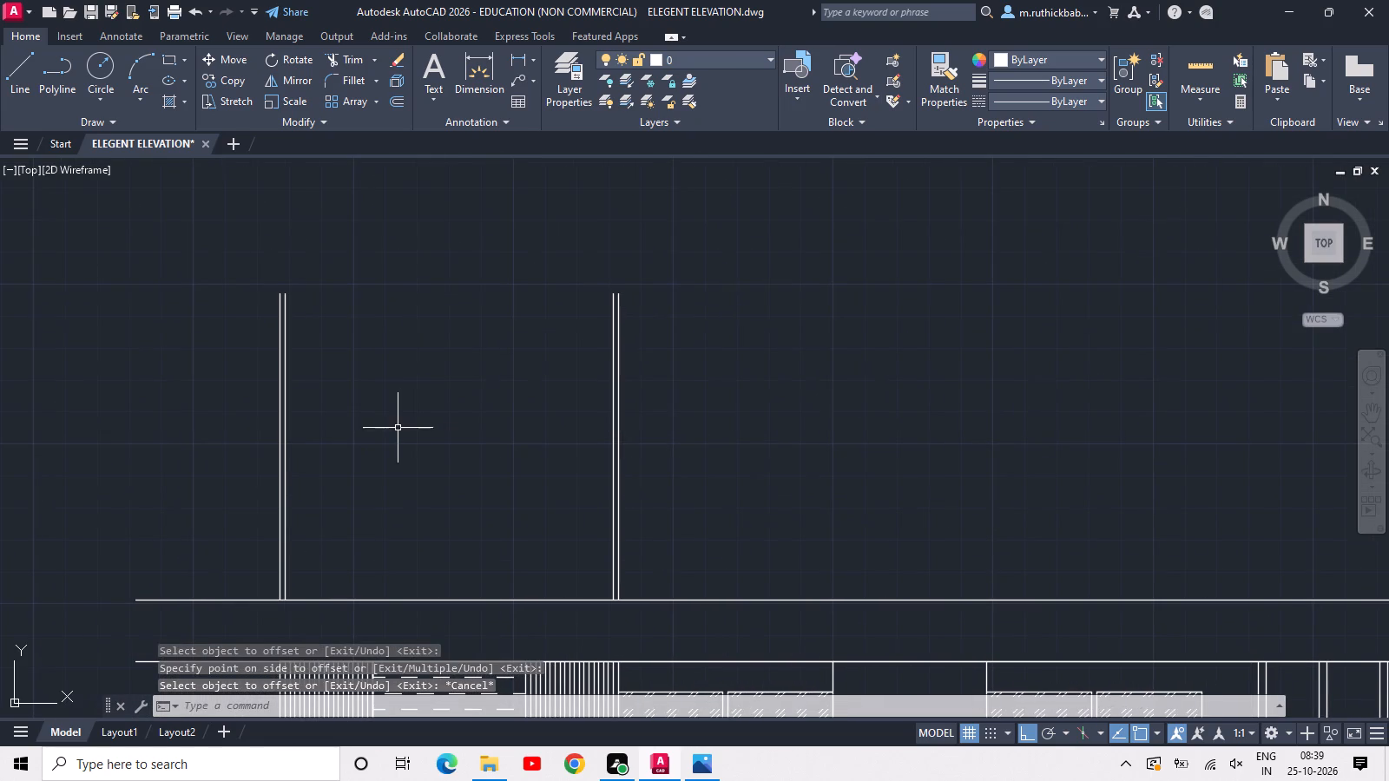
text(L)
key(space)
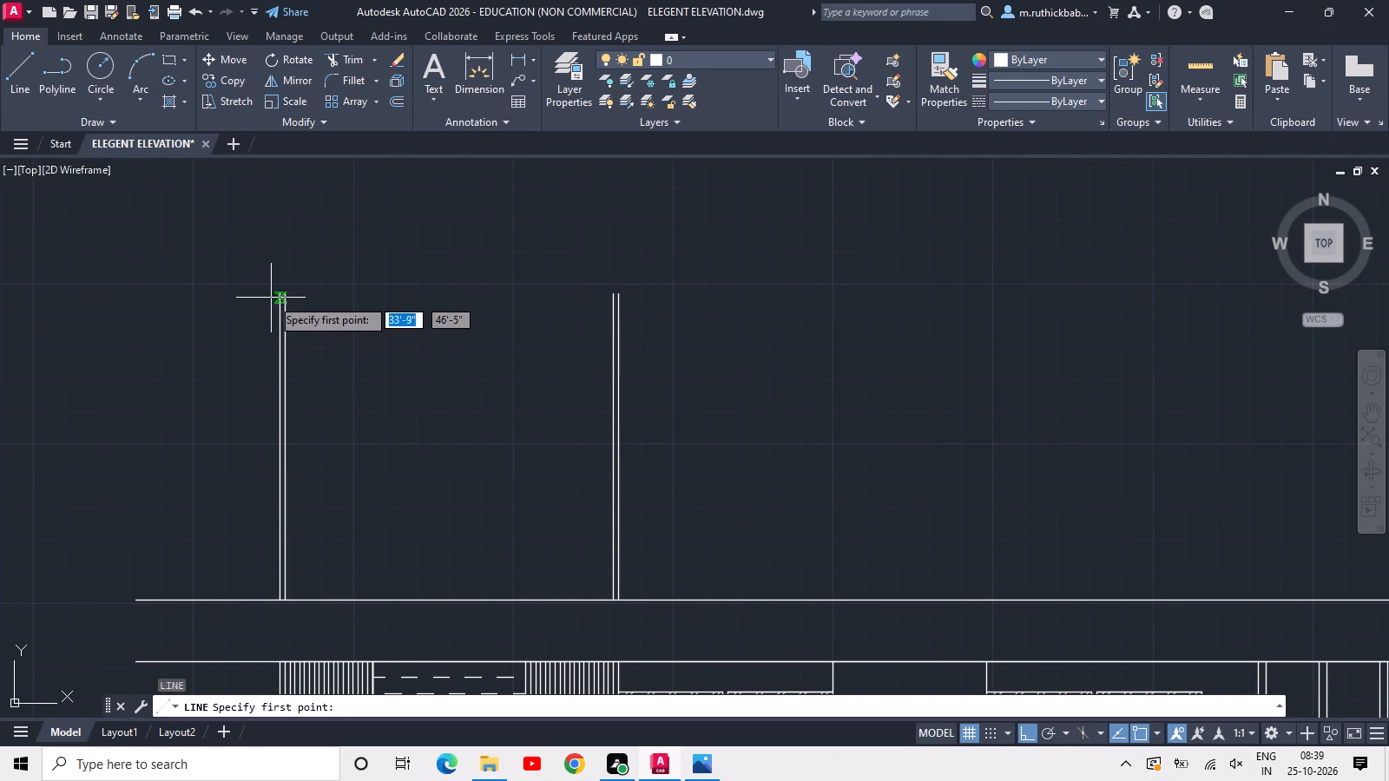
click(274, 293)
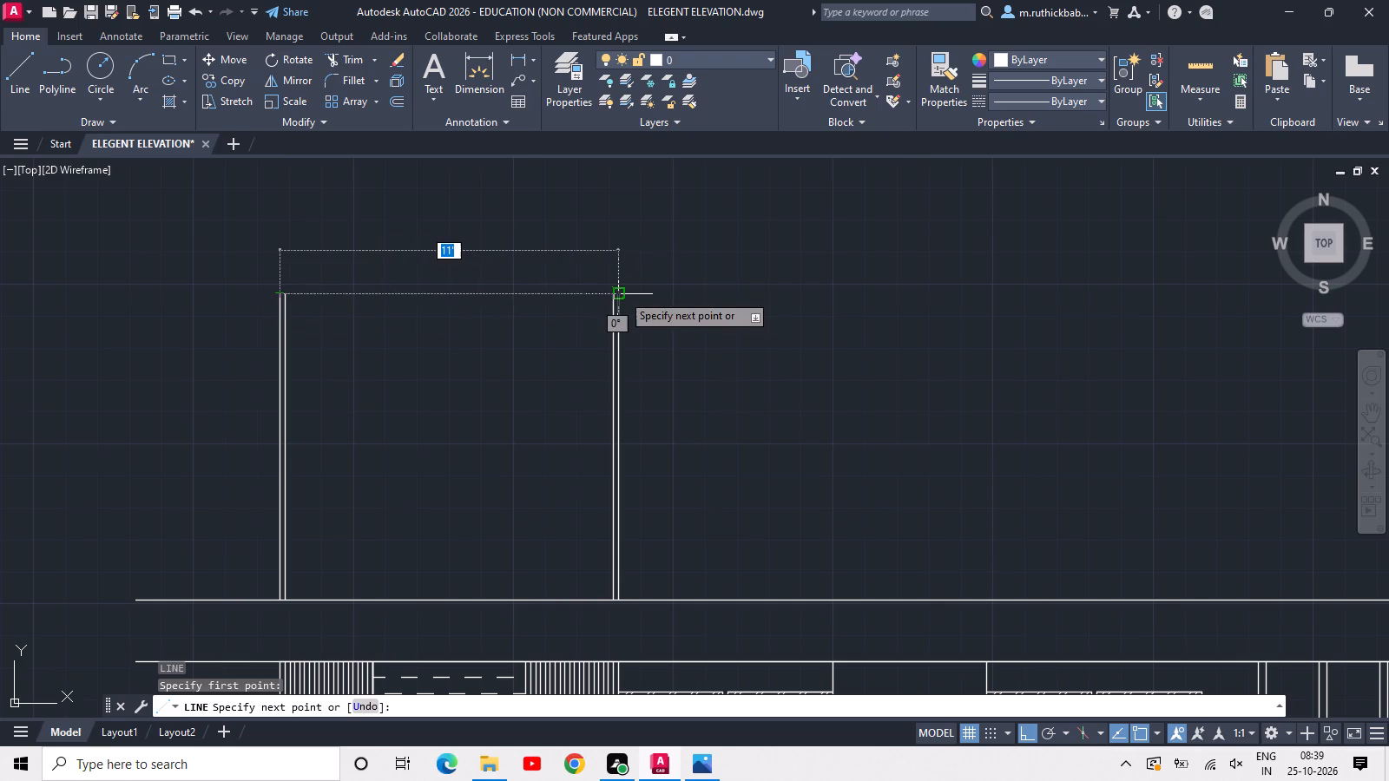
click(614, 293)
key(Escape)
Offset the frame's top line 2" downward.
text(OFF)
key(space)
key(space)
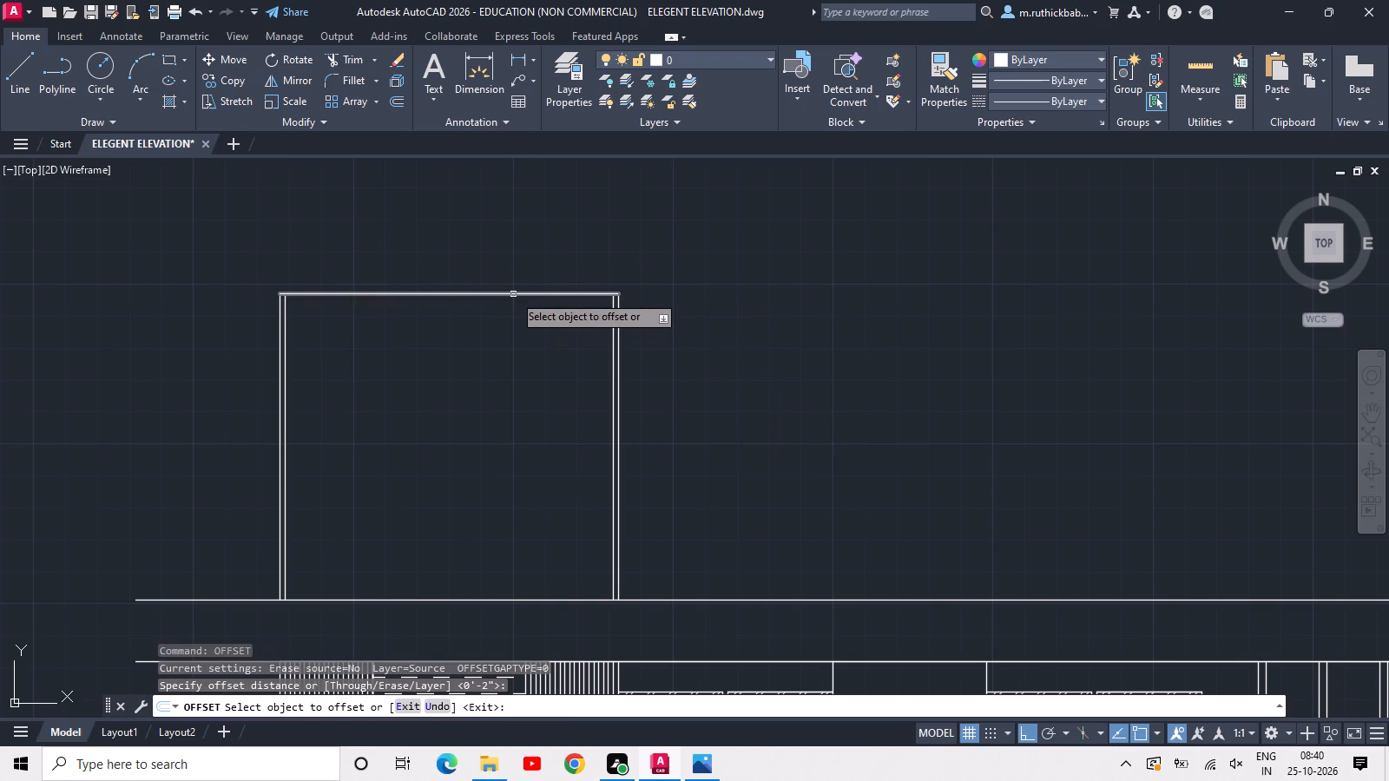
click(513, 294)
click(506, 326)
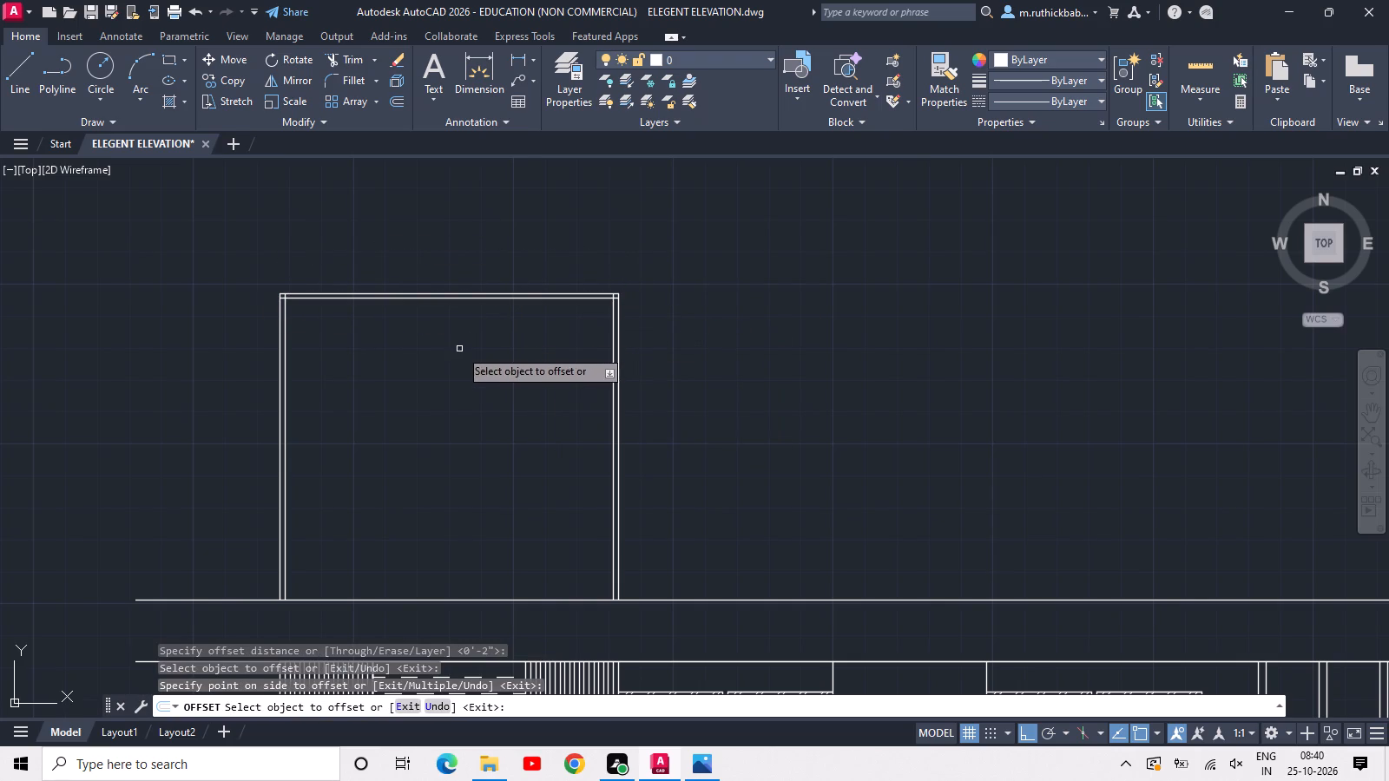
key(Escape)
key(Escape)
Copy the frame's right-hand double-line post leftward as a four-item fitted array, forming evenly spaced intermediate posts across the frame.
click(673, 424)
click(583, 448)
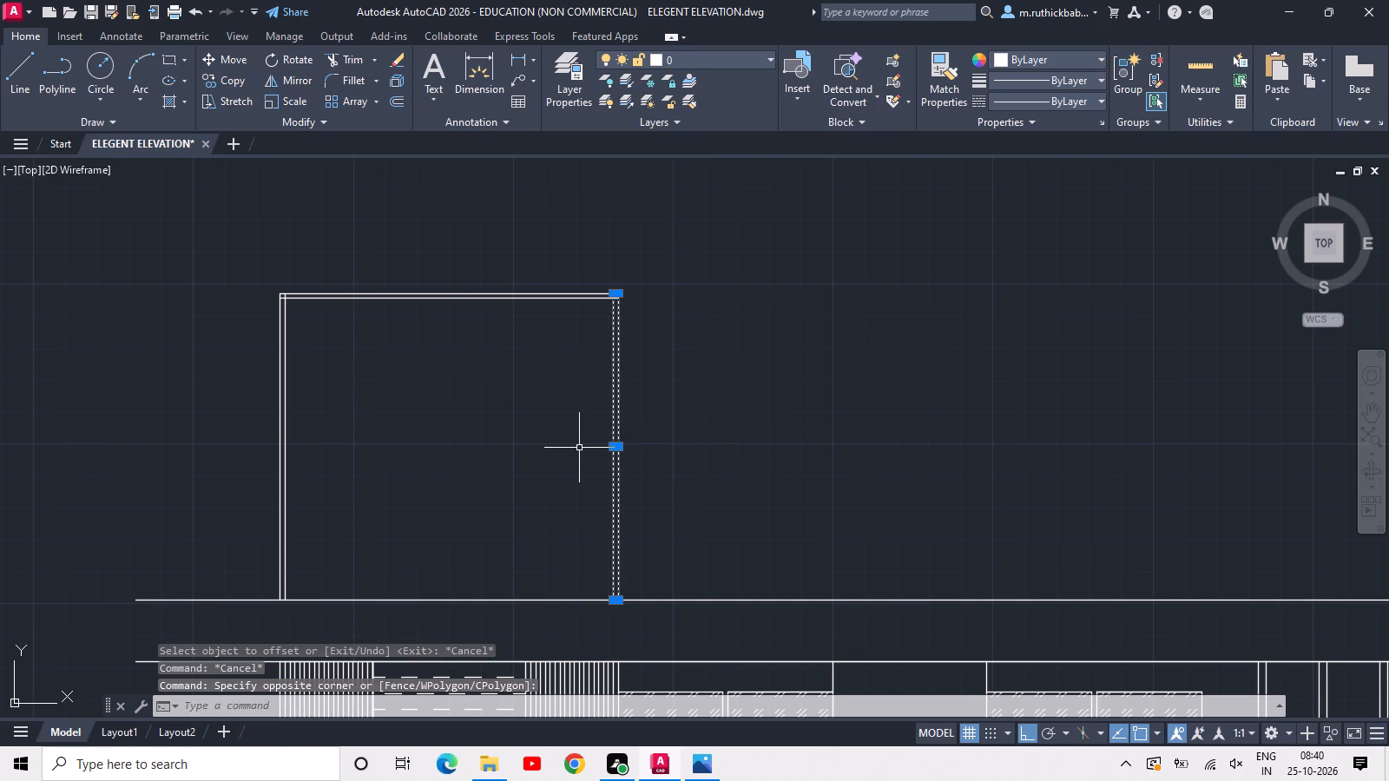
key(c)
key(o)
key(space)
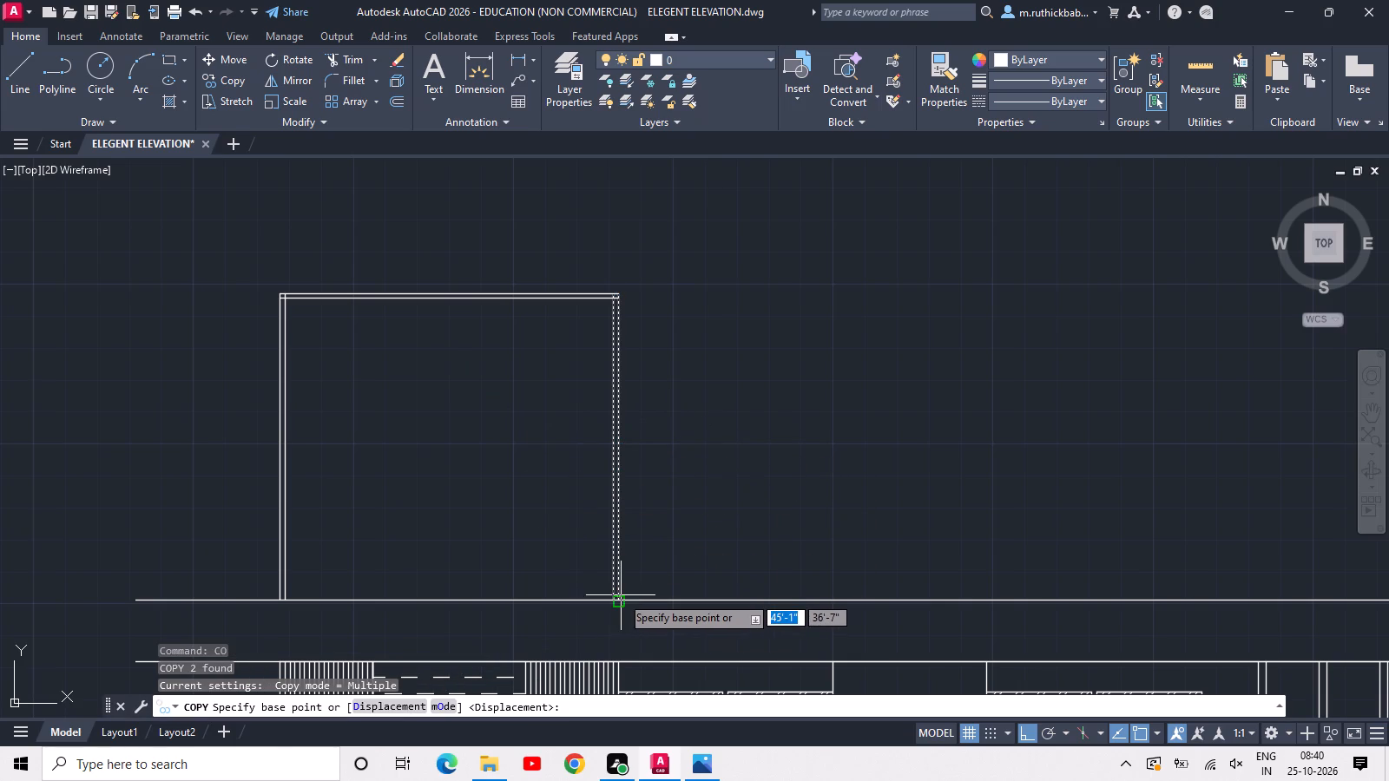
scroll(614, 597, up, 6)
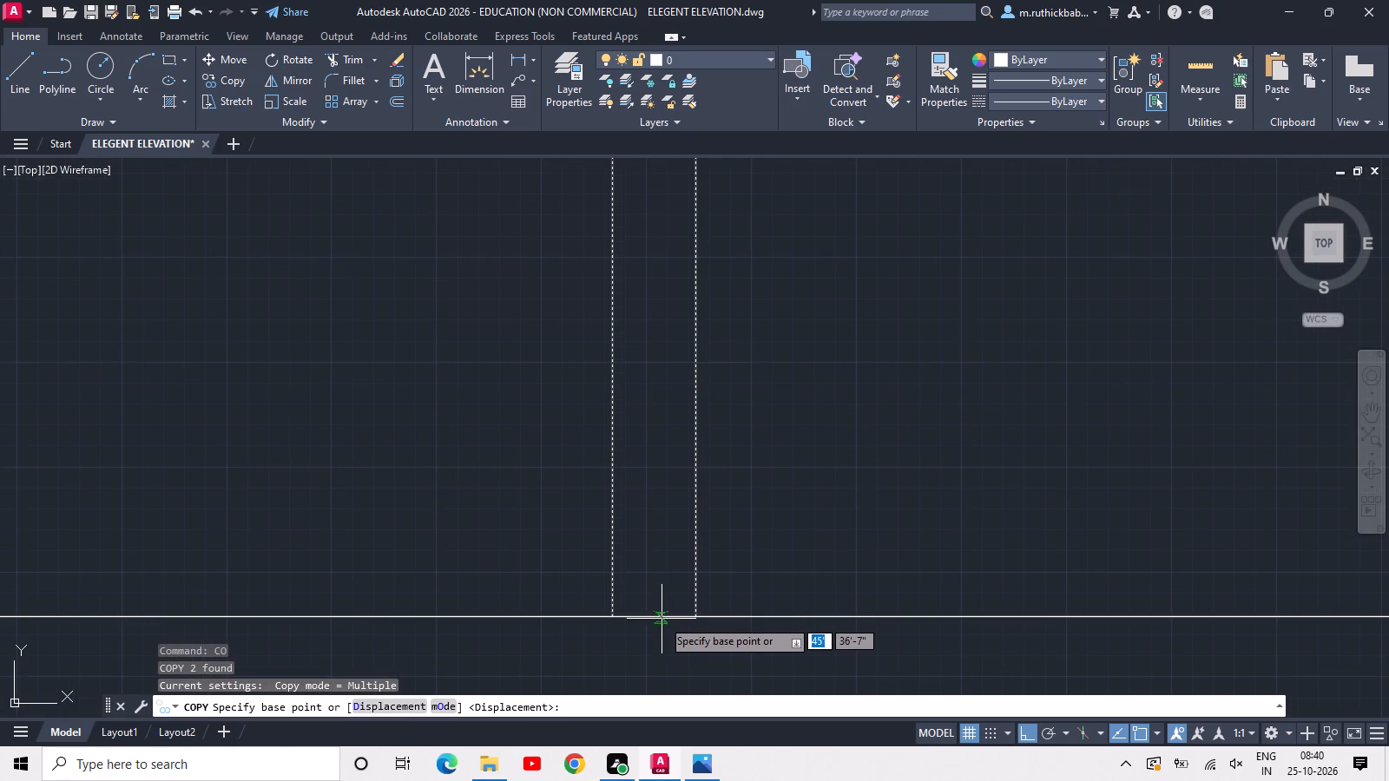
click(602, 615)
scroll(445, 588, down, 2)
middle_drag(447, 587, 773, 614)
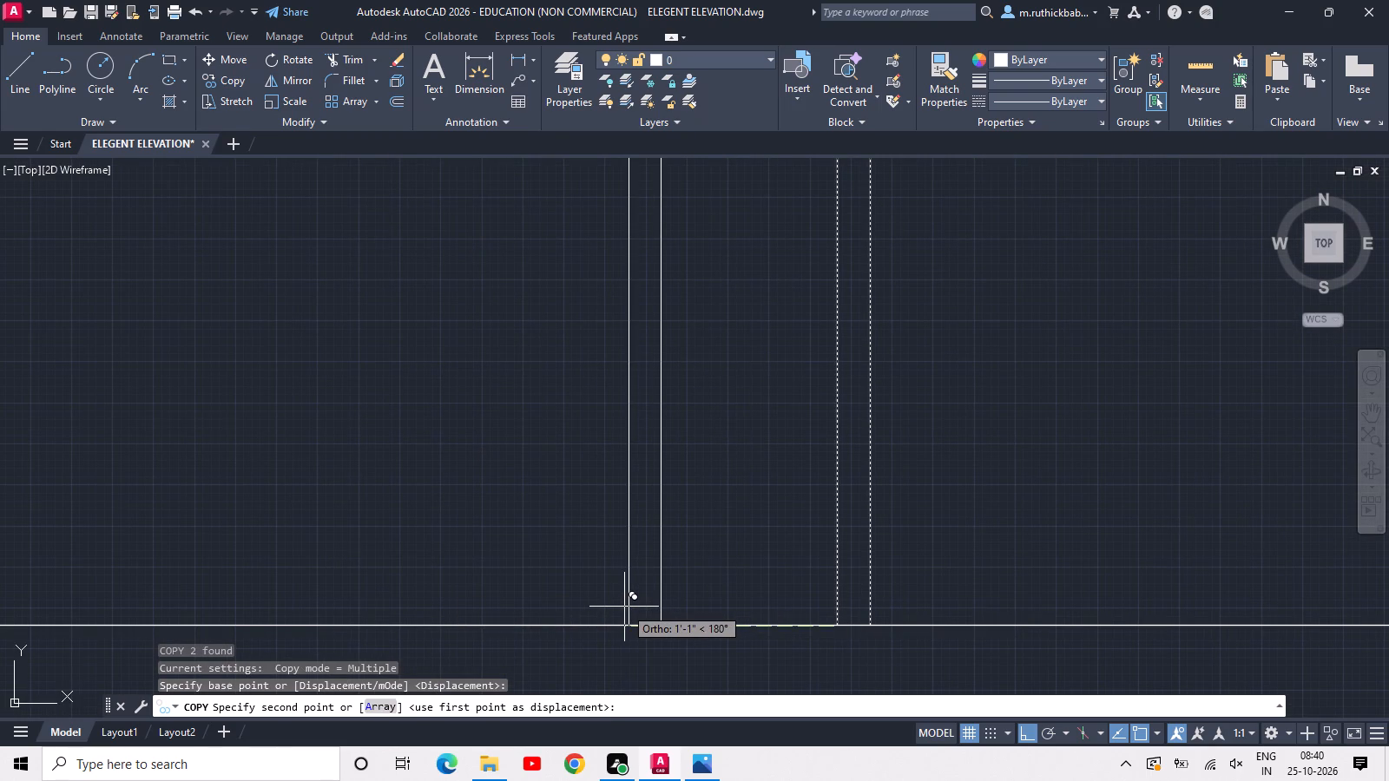
text(ARR)
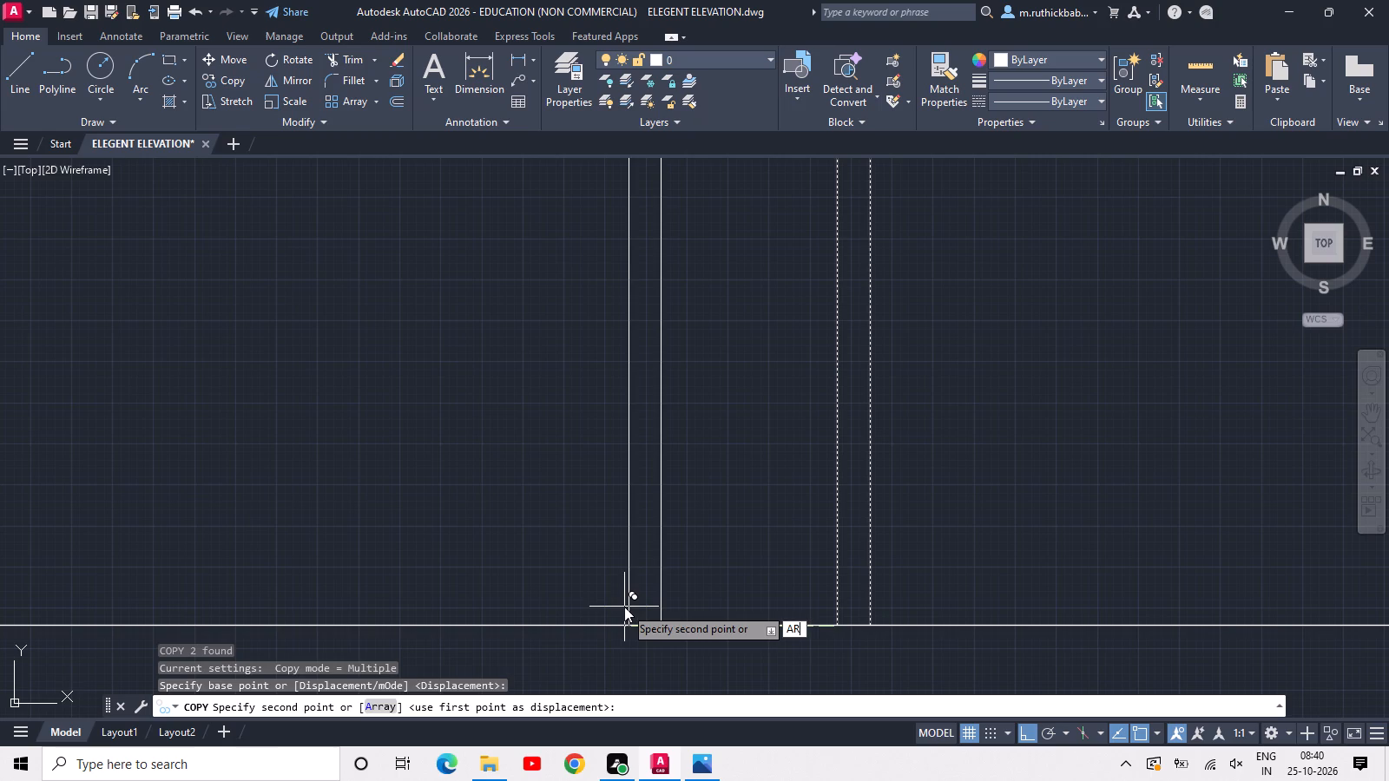
key(space)
text(4)
key(space)
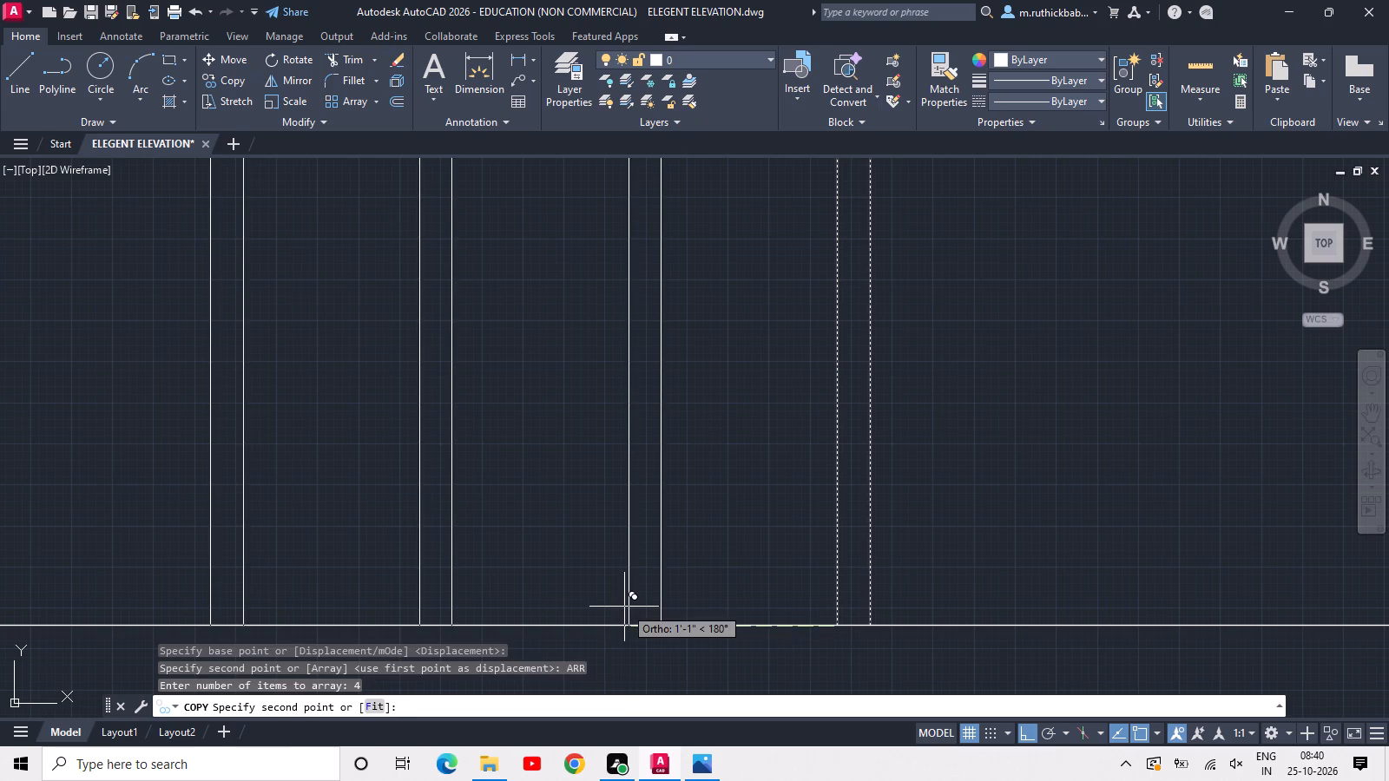
scroll(480, 613, down, 3)
middle_drag(440, 594, 646, 586)
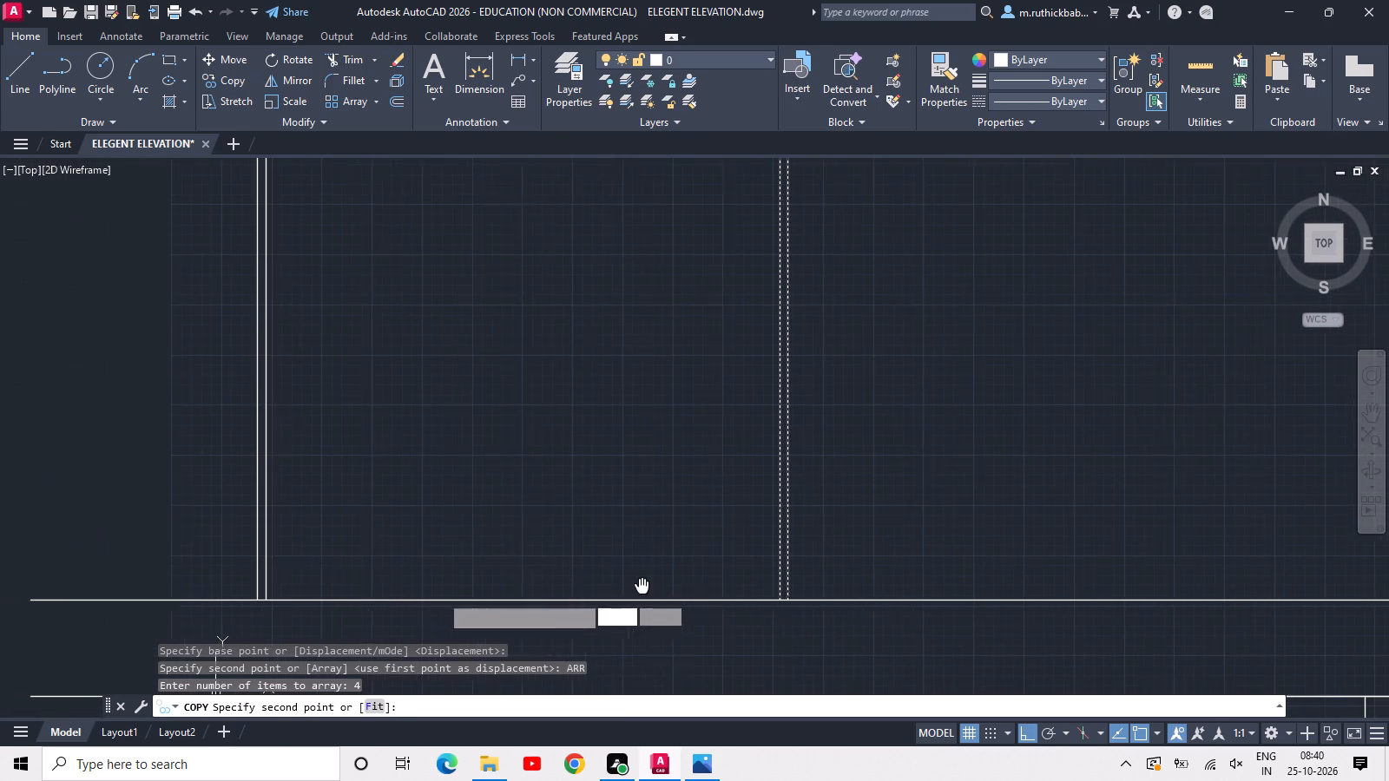
middle_drag(646, 586, 655, 586)
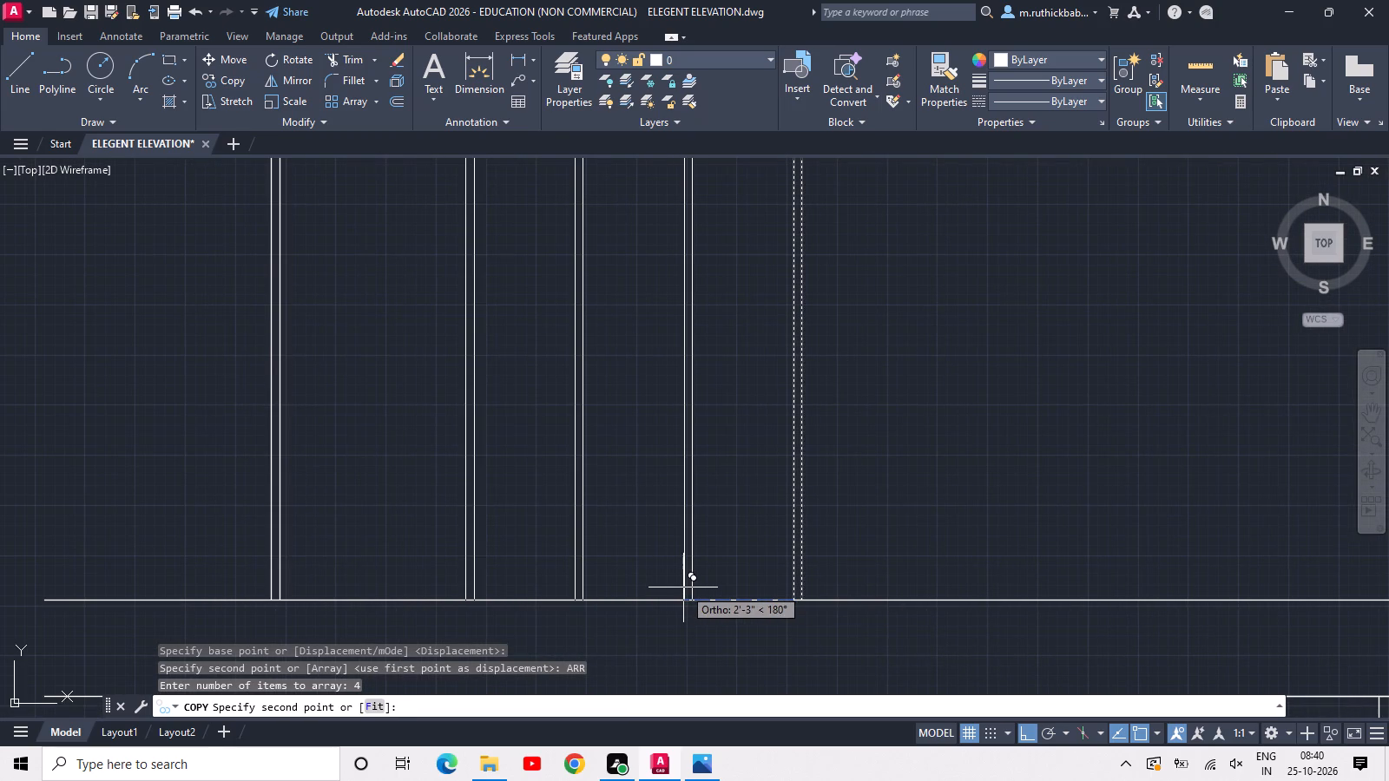
key(ctrl+z)
key(ctrl+z)
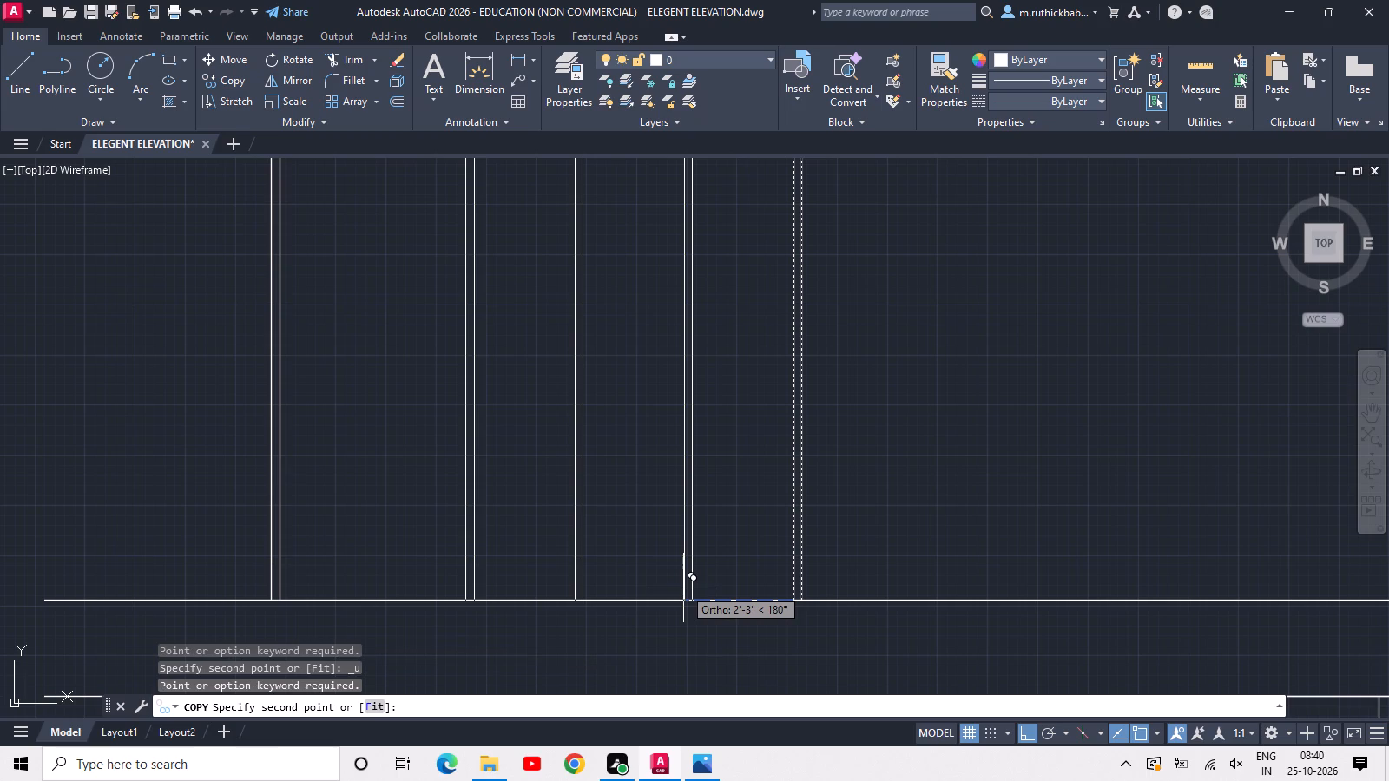
text(F)
key(space)
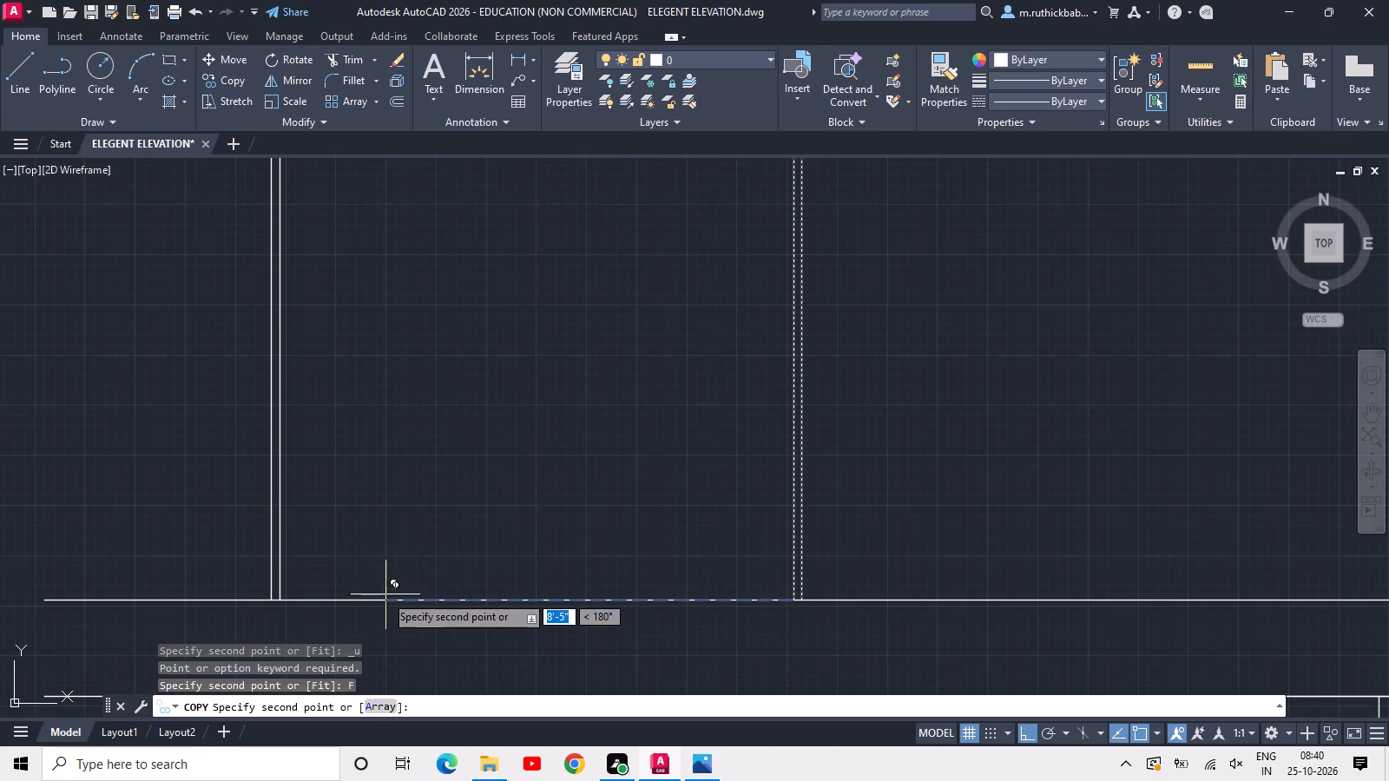
click(392, 601)
key(Escape)
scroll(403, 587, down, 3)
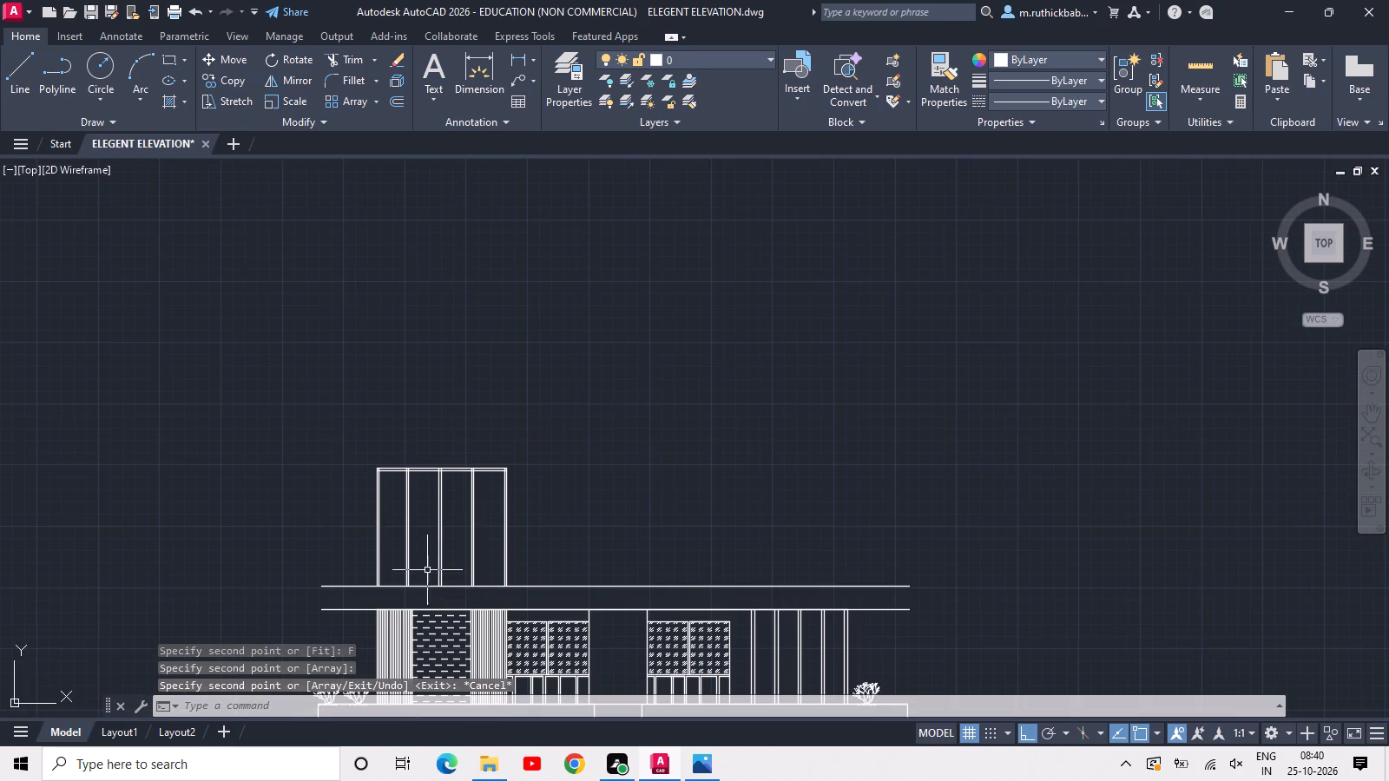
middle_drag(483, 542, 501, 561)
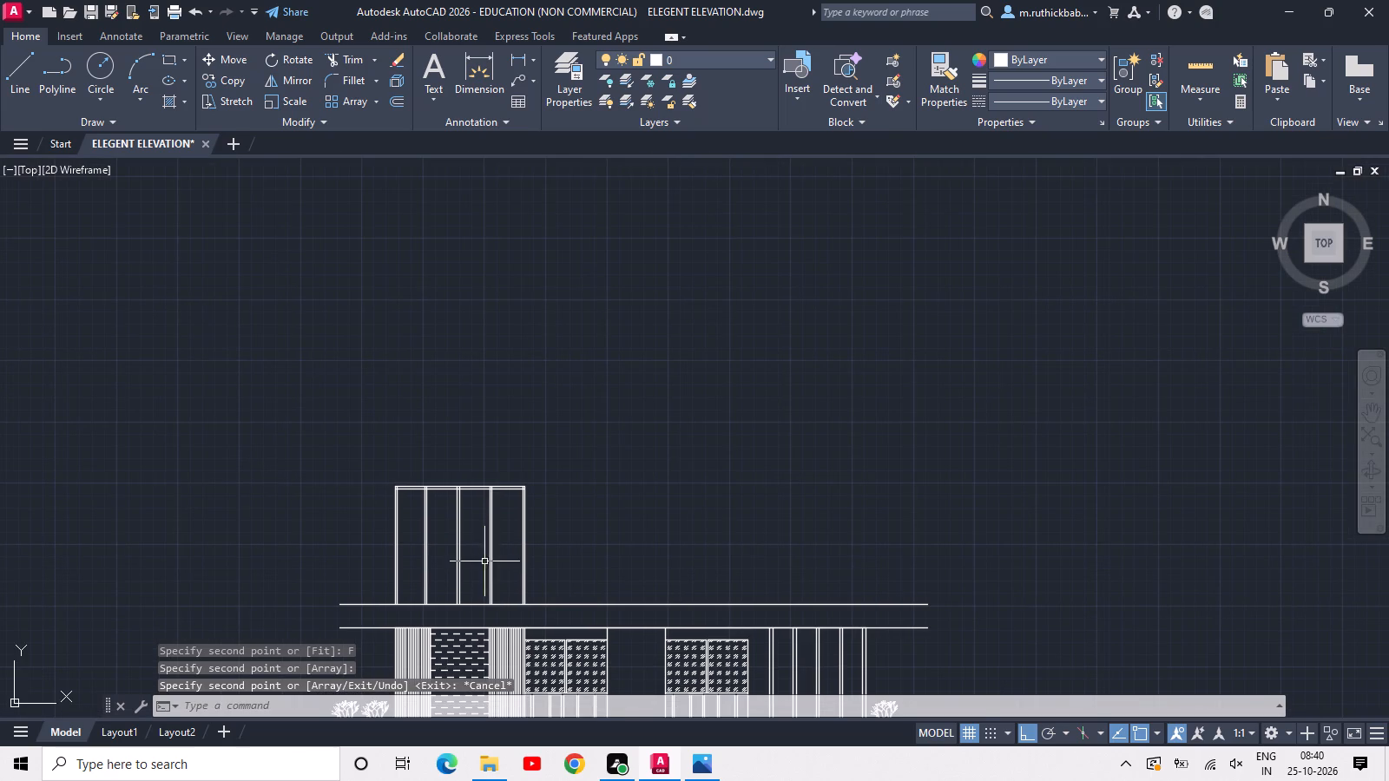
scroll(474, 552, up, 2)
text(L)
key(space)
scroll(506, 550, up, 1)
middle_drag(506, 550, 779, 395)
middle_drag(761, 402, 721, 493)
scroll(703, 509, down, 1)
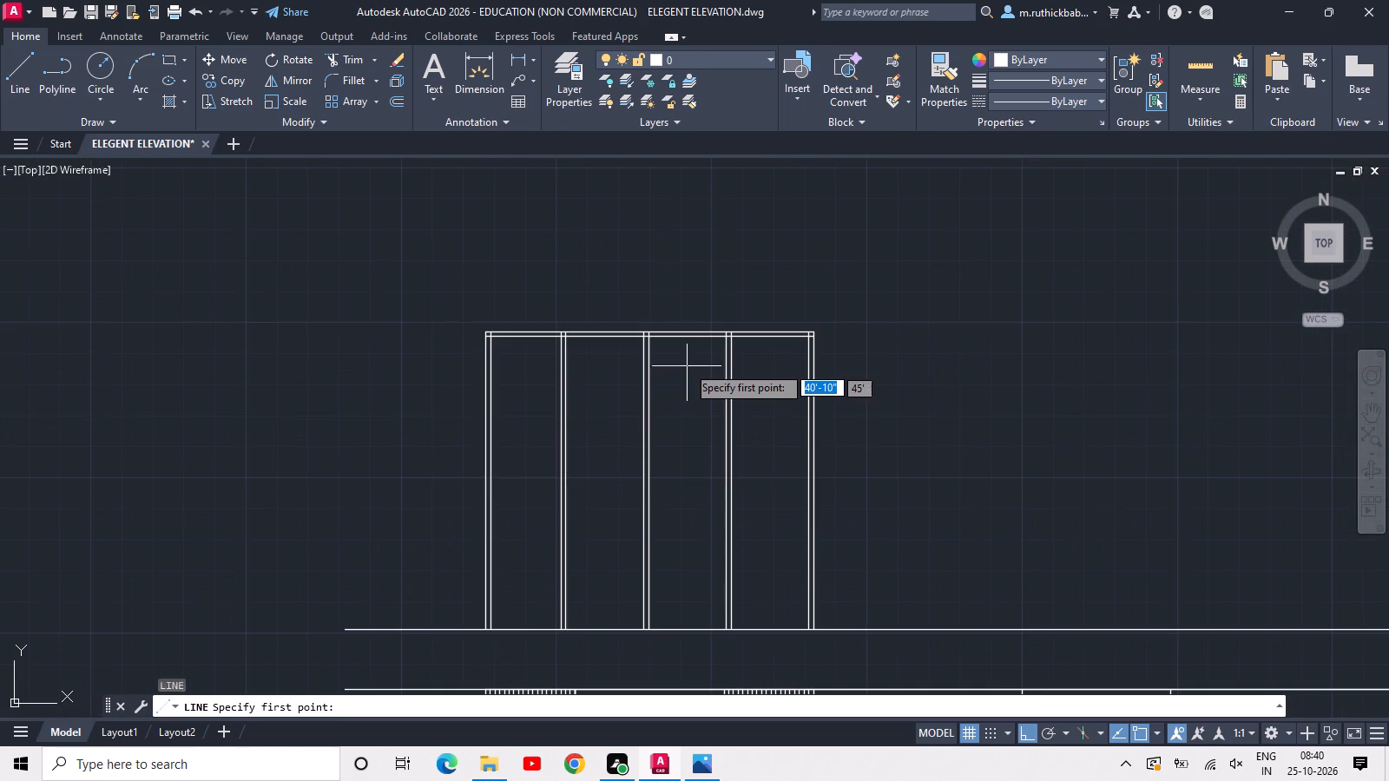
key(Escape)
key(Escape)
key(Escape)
Copy the double-line top rail down to the frame's mid-height, using the midpoint between the top and the slab line.
key(c)
text(O)
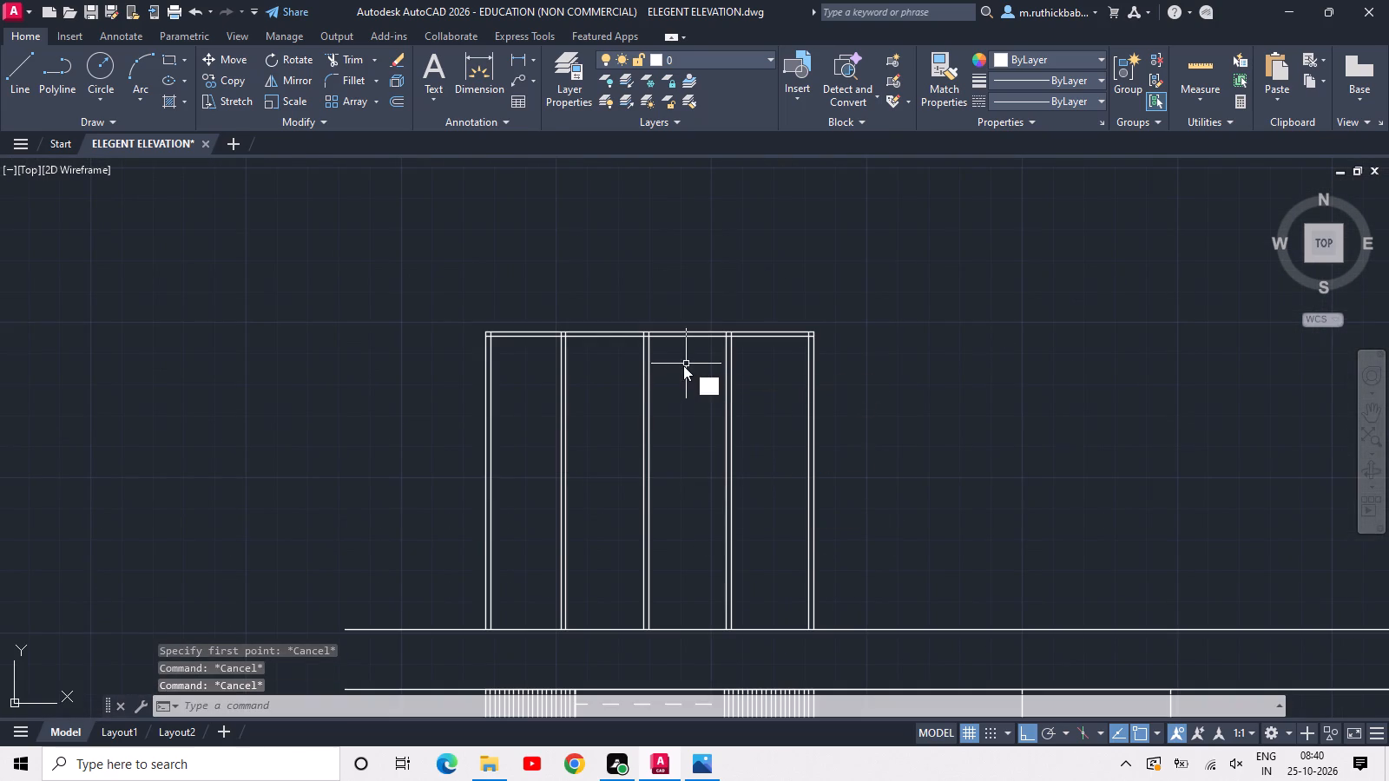
key(space)
click(683, 366)
click(673, 297)
key(space)
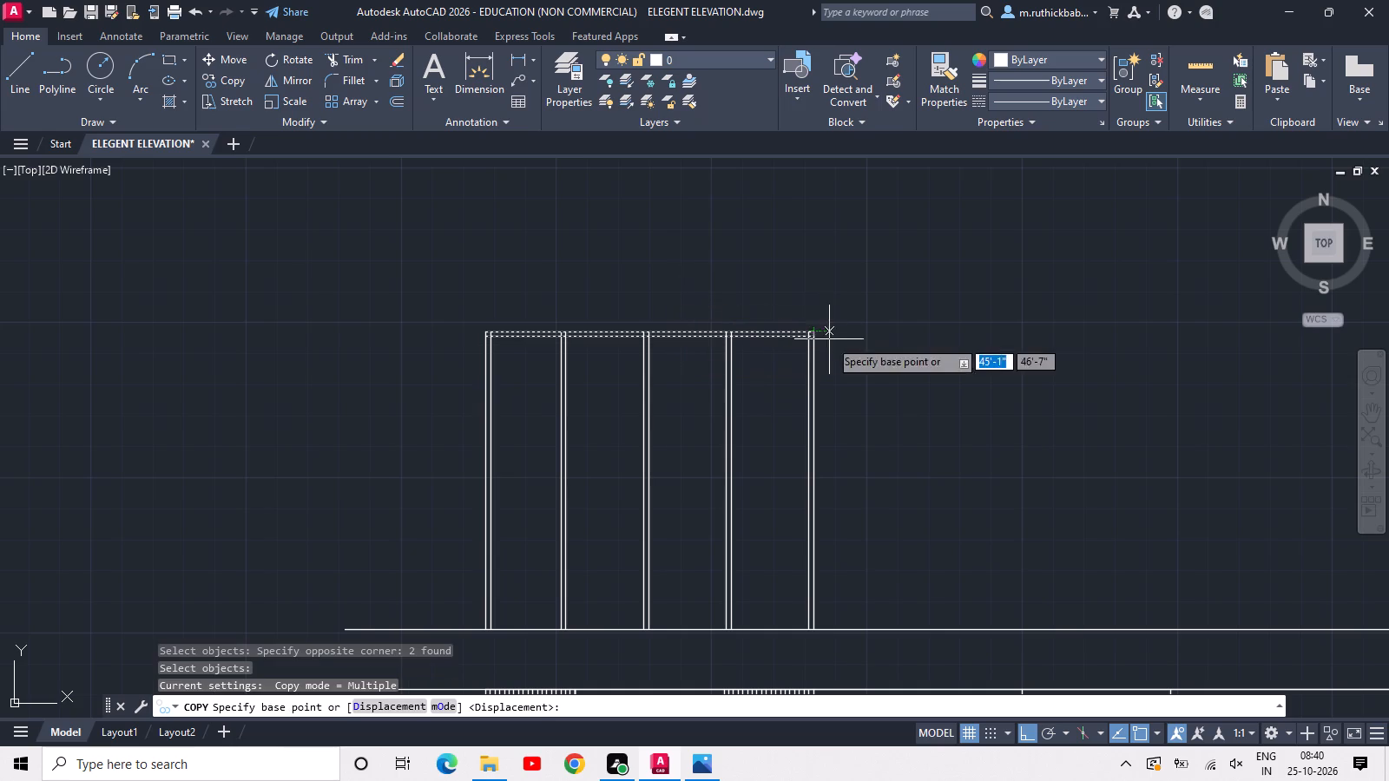
scroll(815, 331, up, 6)
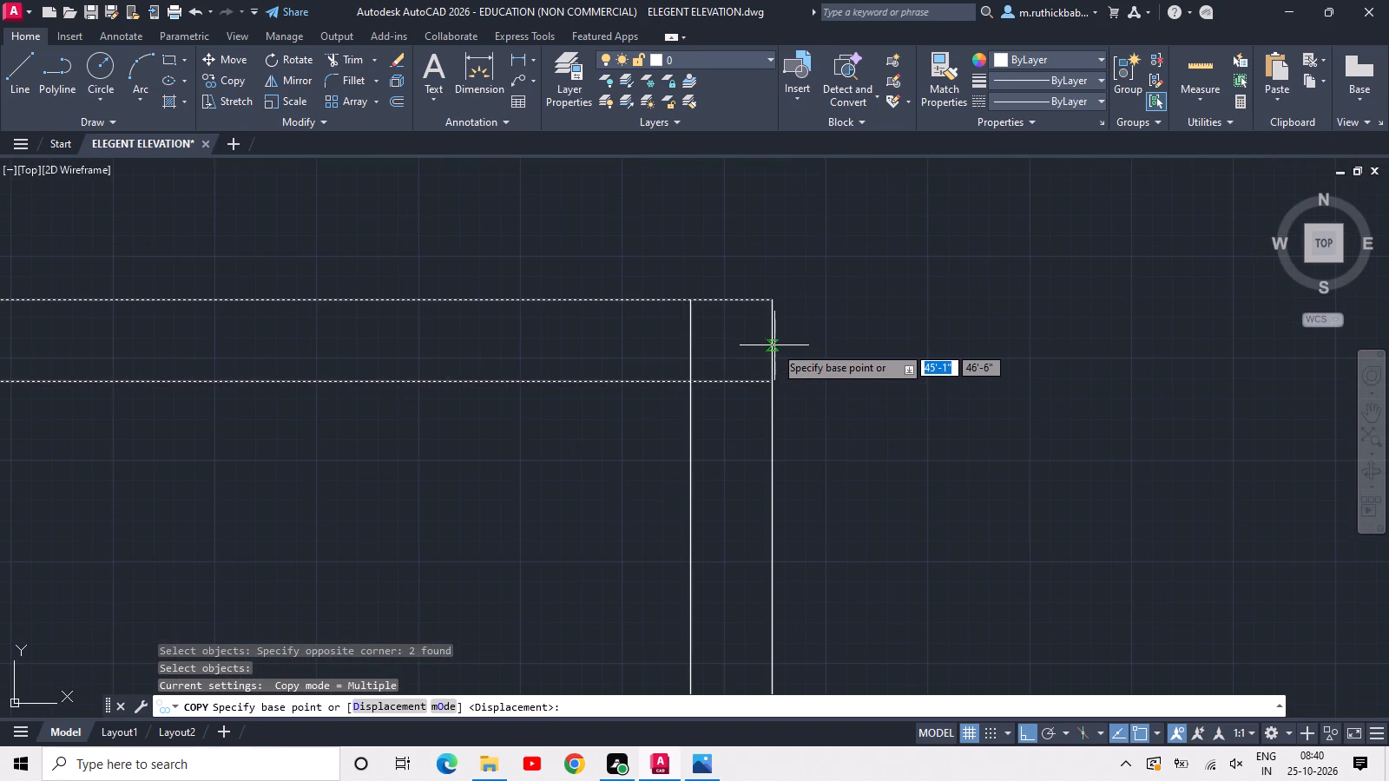
click(774, 344)
scroll(760, 420, down, 4)
middle_drag(763, 568, 747, 305)
scroll(741, 294, down, 1)
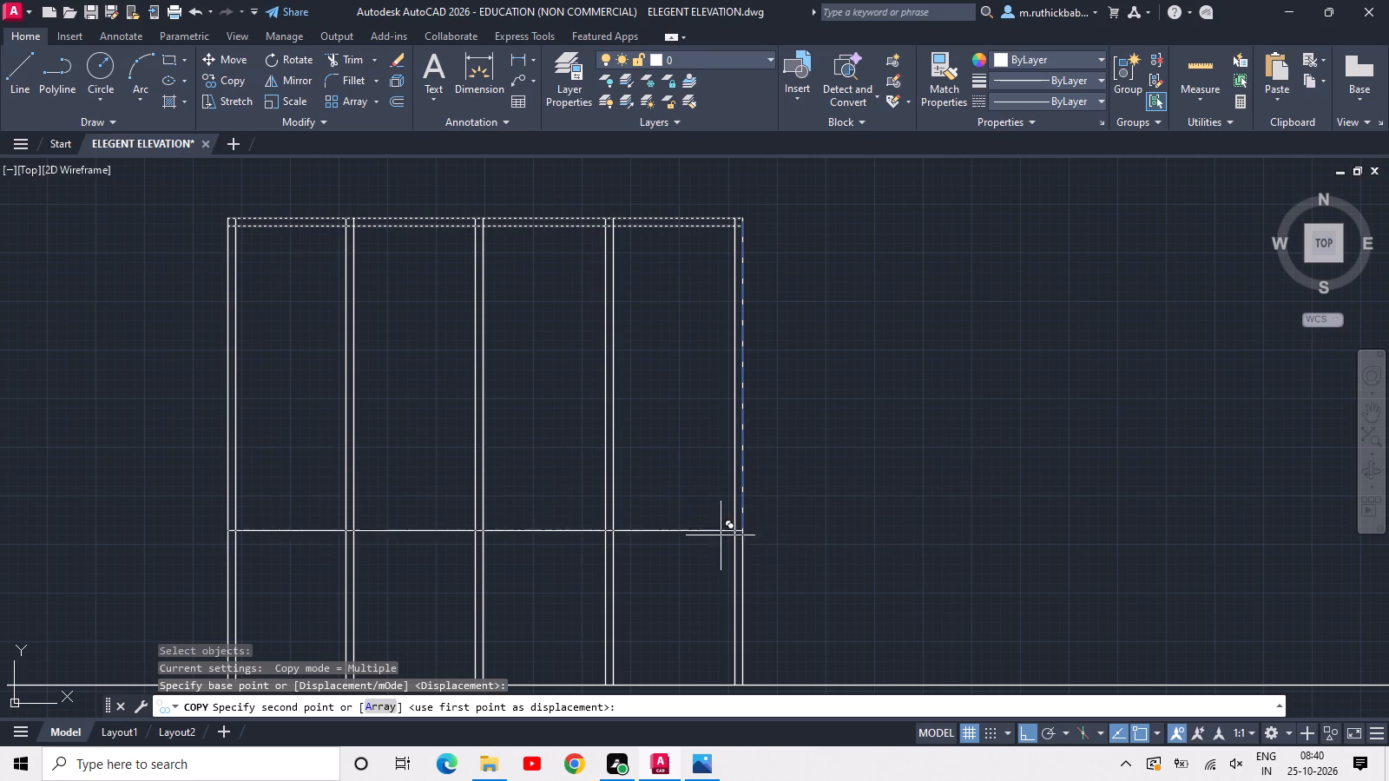
scroll(725, 478, up, 3)
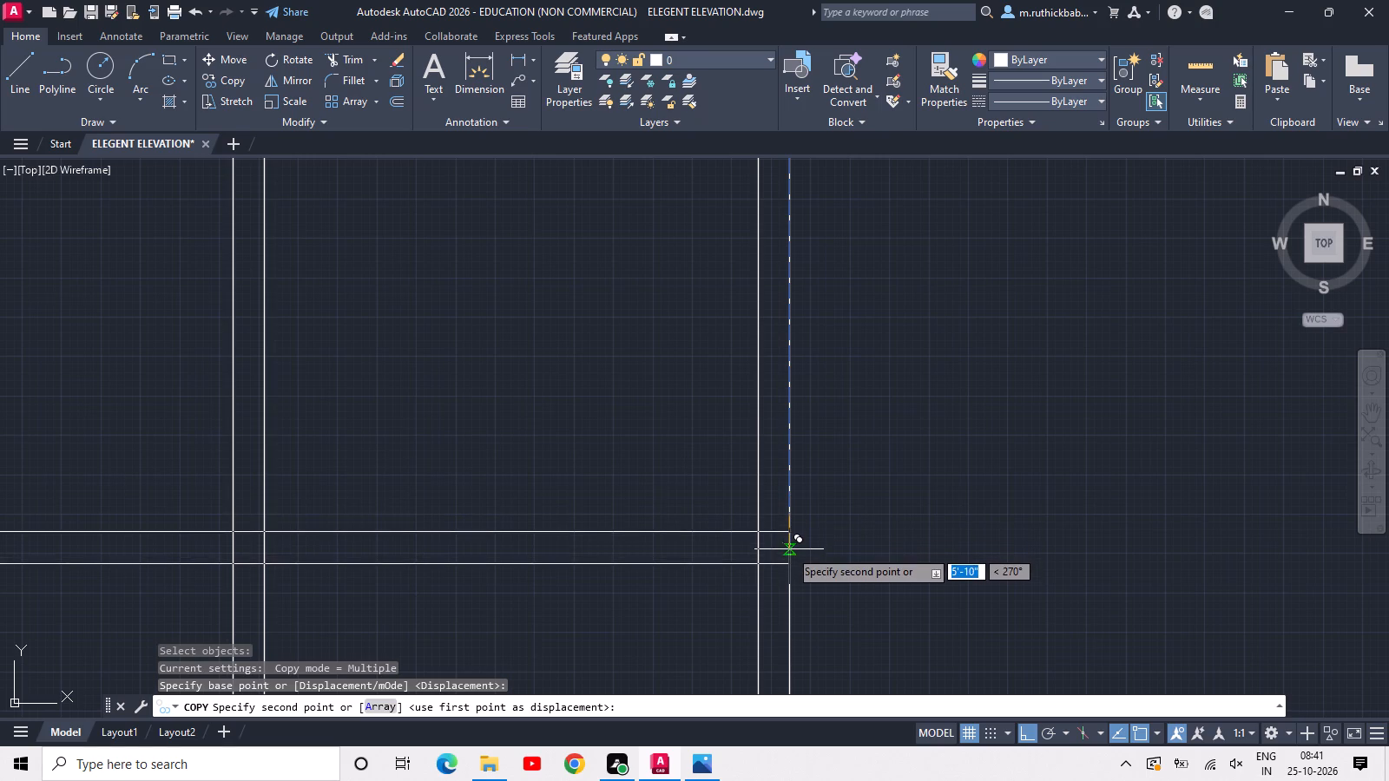
middle_drag(789, 554, 774, 331)
scroll(769, 262, down, 2)
middle_drag(757, 211, 727, 586)
key(m)
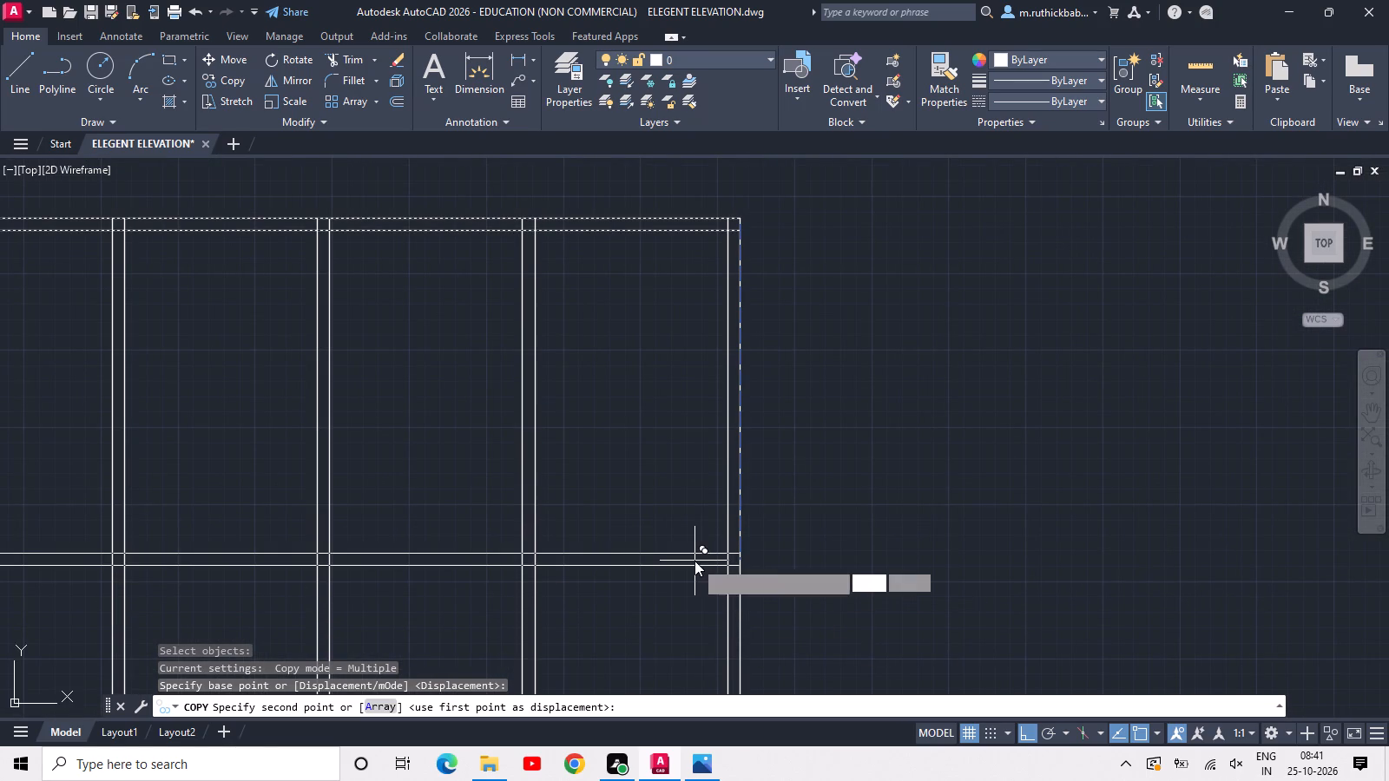
text(2P)
key(space)
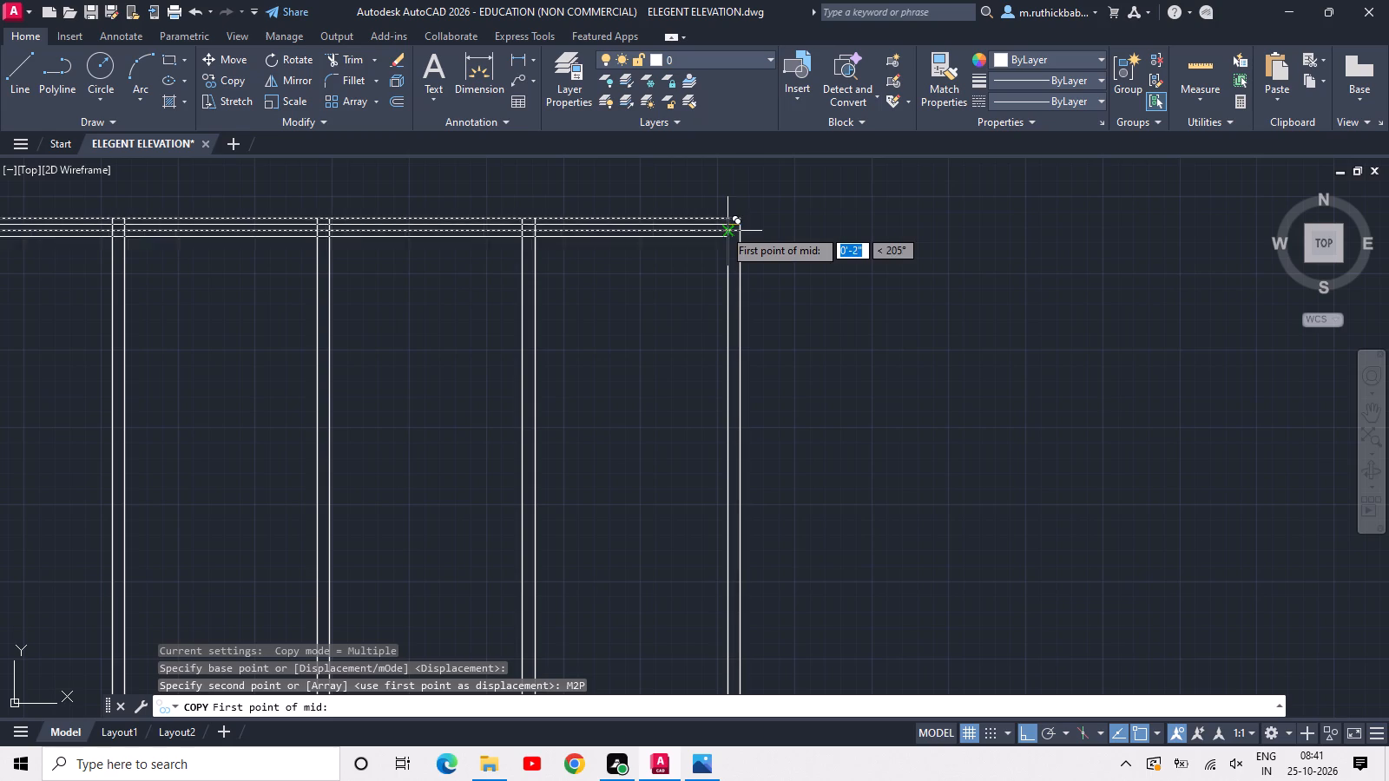
click(724, 216)
scroll(709, 392, down, 3)
middle_drag(711, 506, 705, 369)
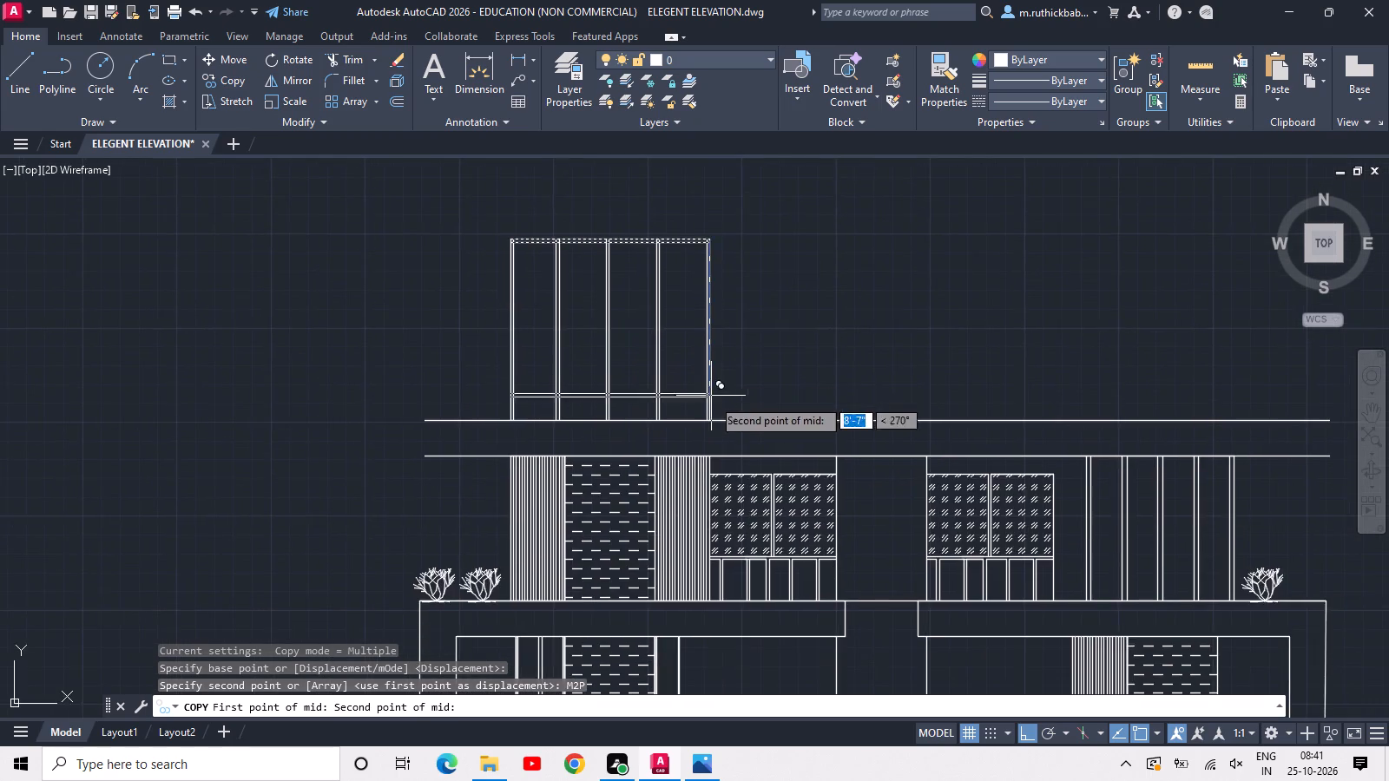
scroll(712, 406, up, 3)
click(699, 436)
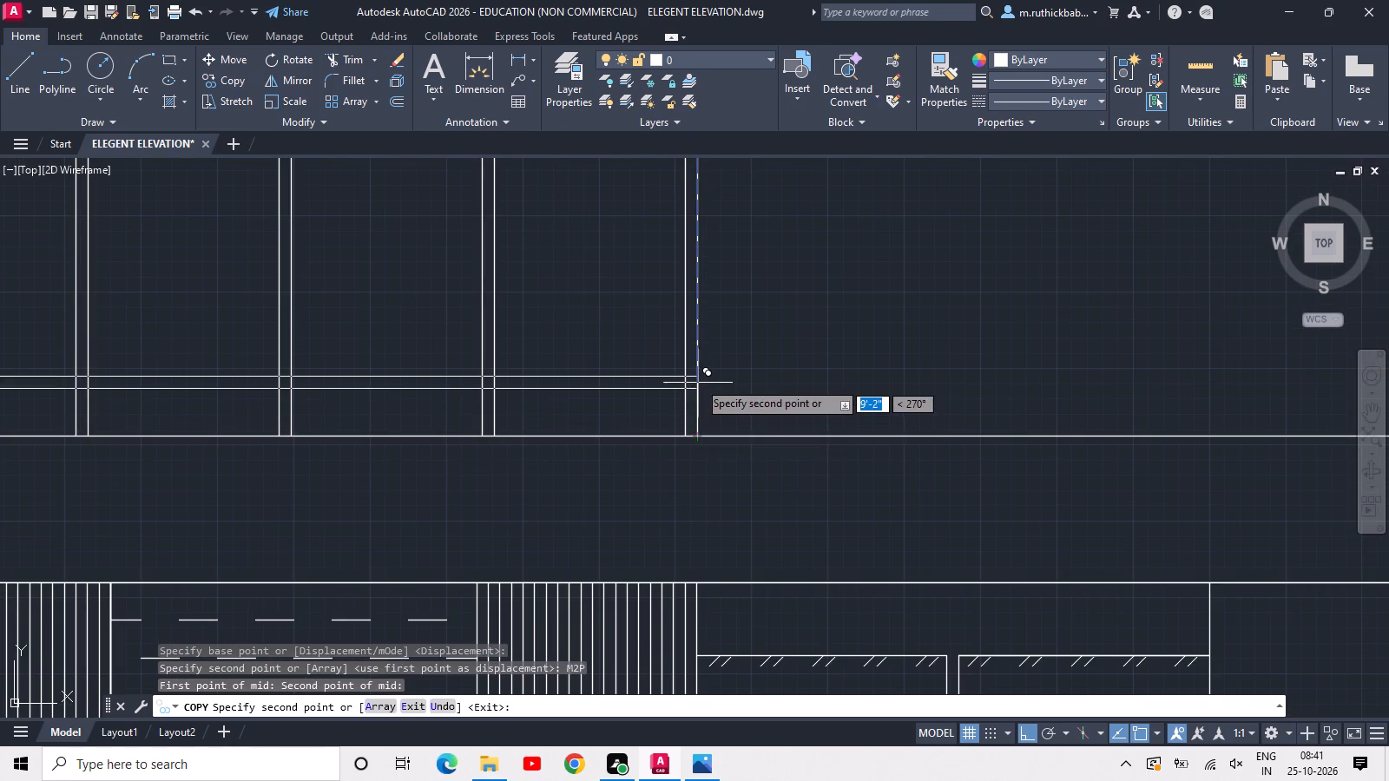
scroll(698, 380, down, 2)
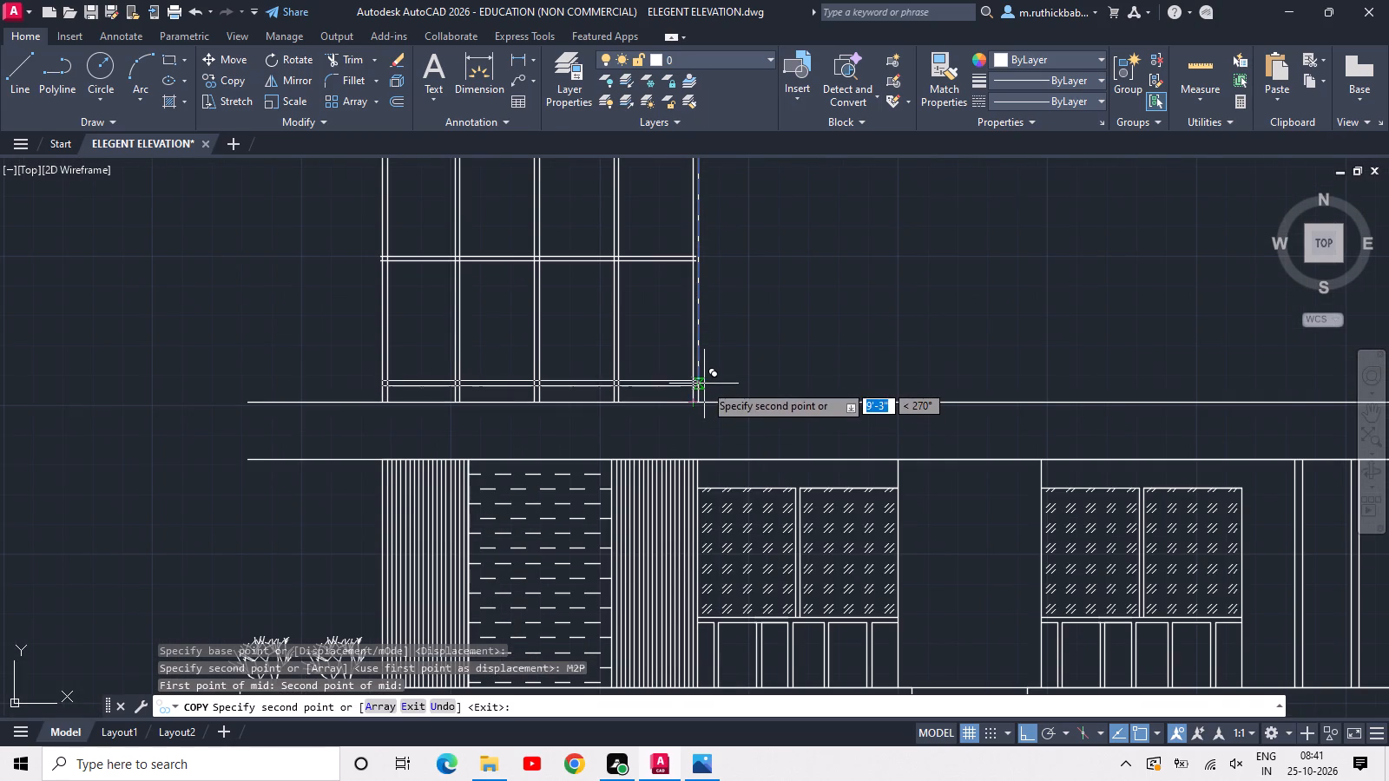
key(Escape)
key(grave)
Trim the overlapping line ends at the frame's top-left corner and the post lines crossing the 2" top rail.
middle_drag(599, 326, 839, 458)
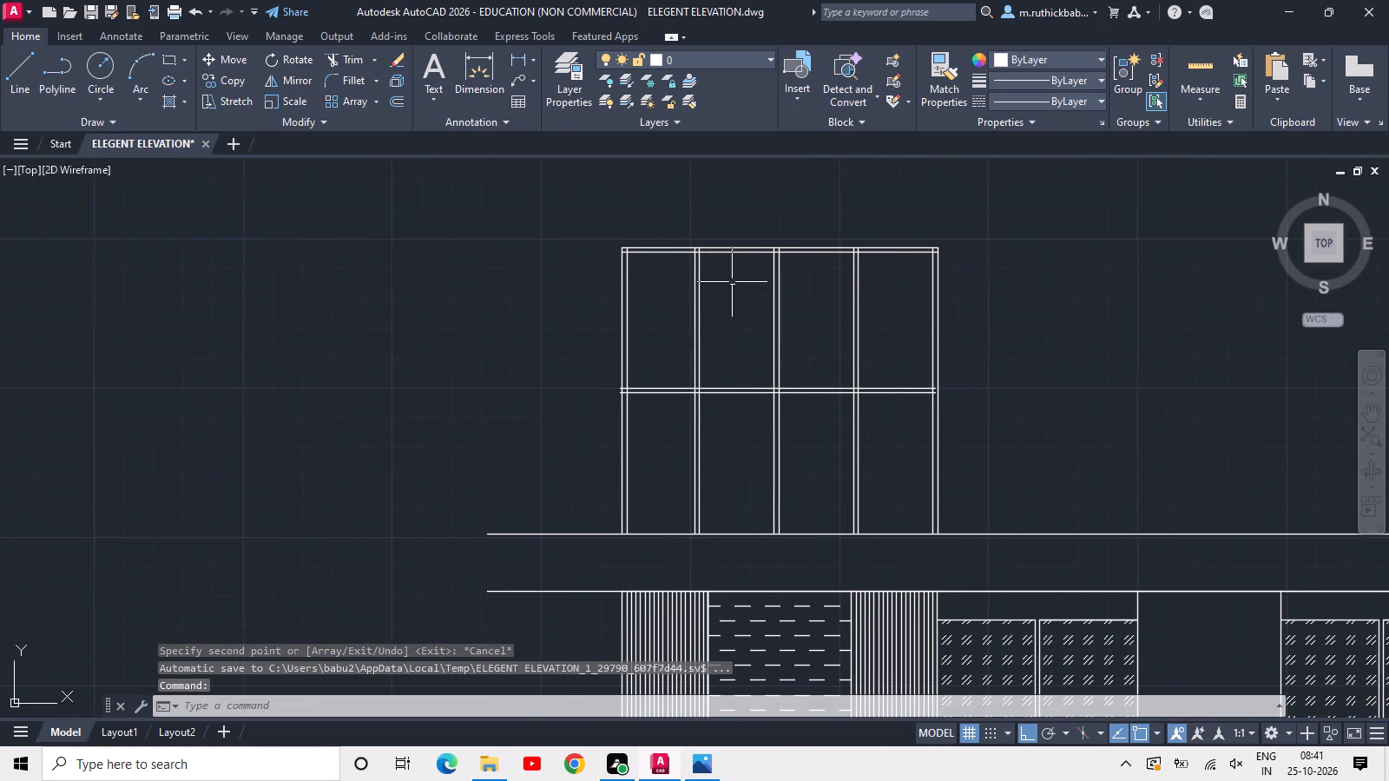
scroll(713, 254, up, 1)
key(t)
text(R)
key(space)
key(space)
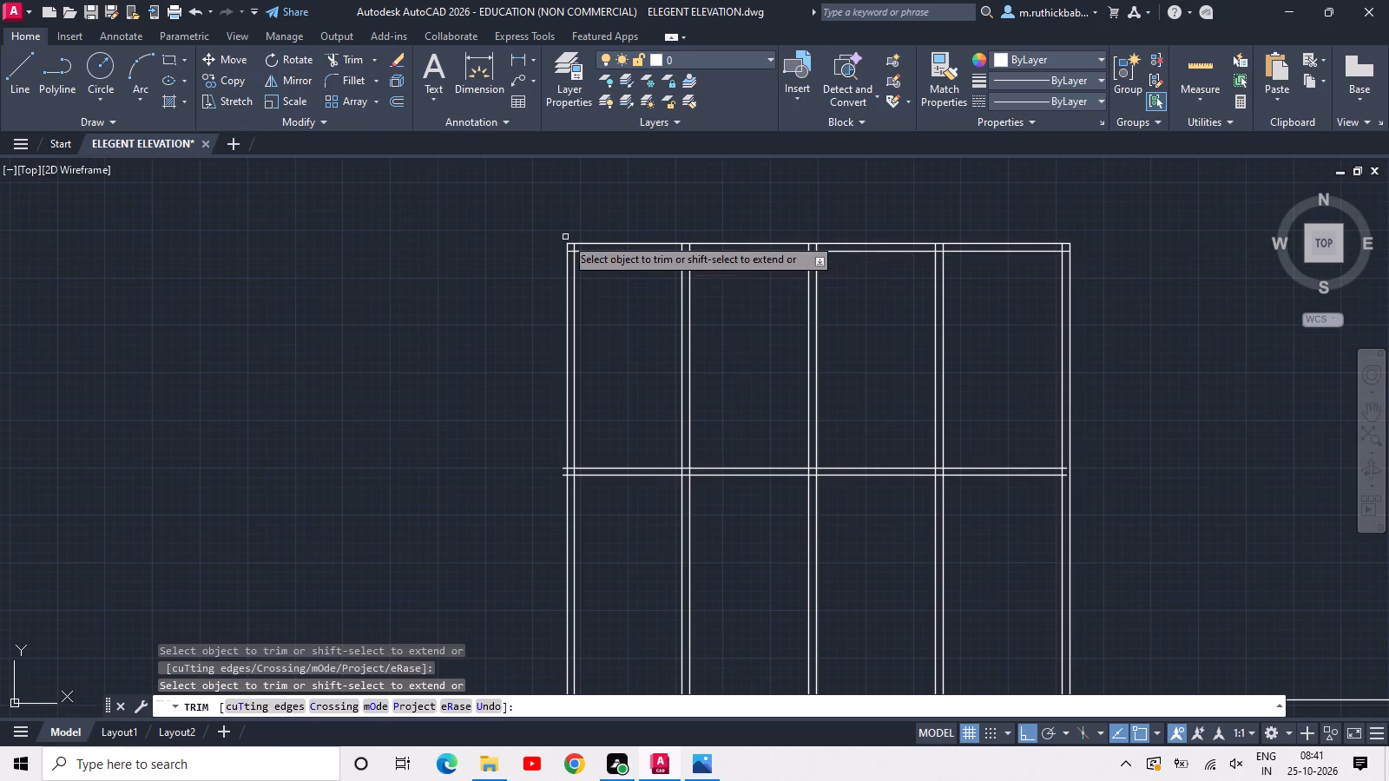
scroll(565, 237, up, 5)
drag(576, 338, 580, 325)
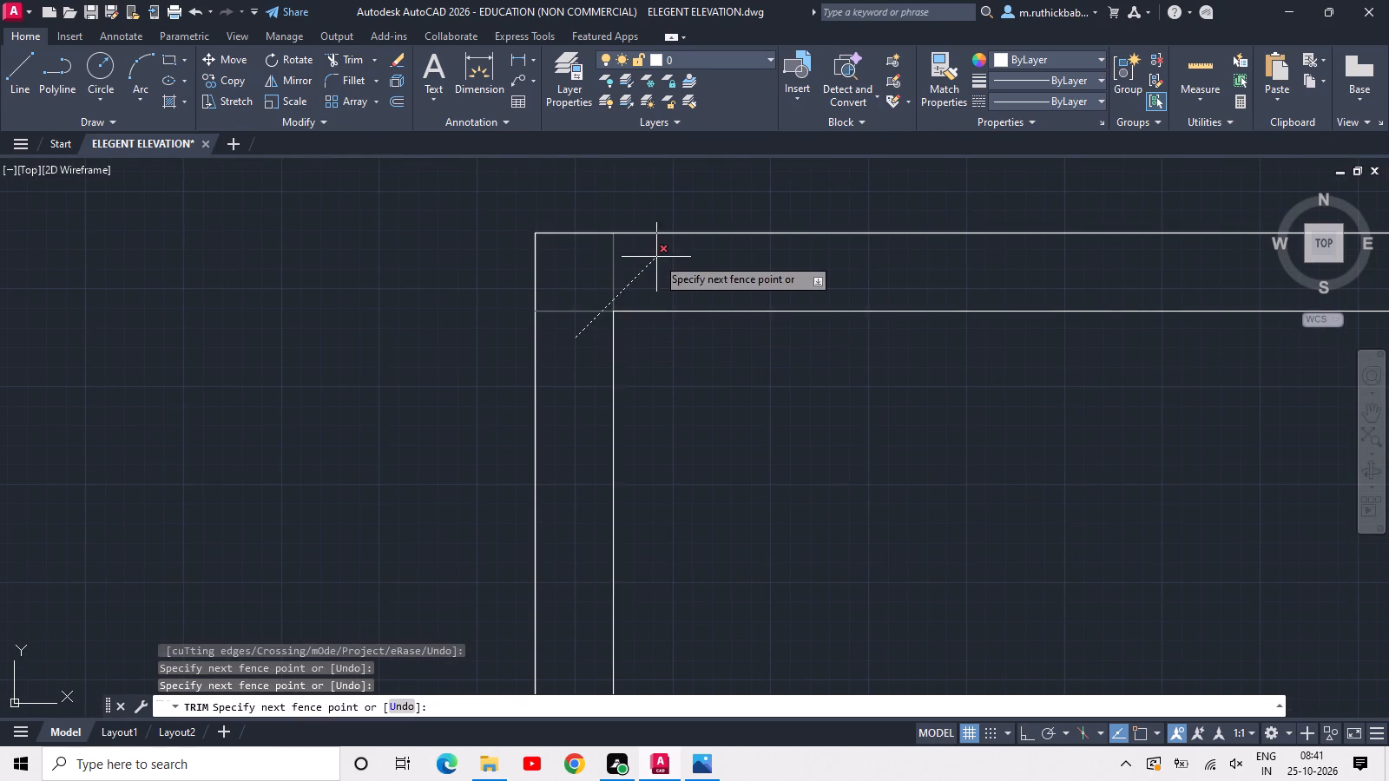
click(656, 257)
drag(625, 272, 659, 276)
scroll(921, 260, down, 2)
click(842, 268)
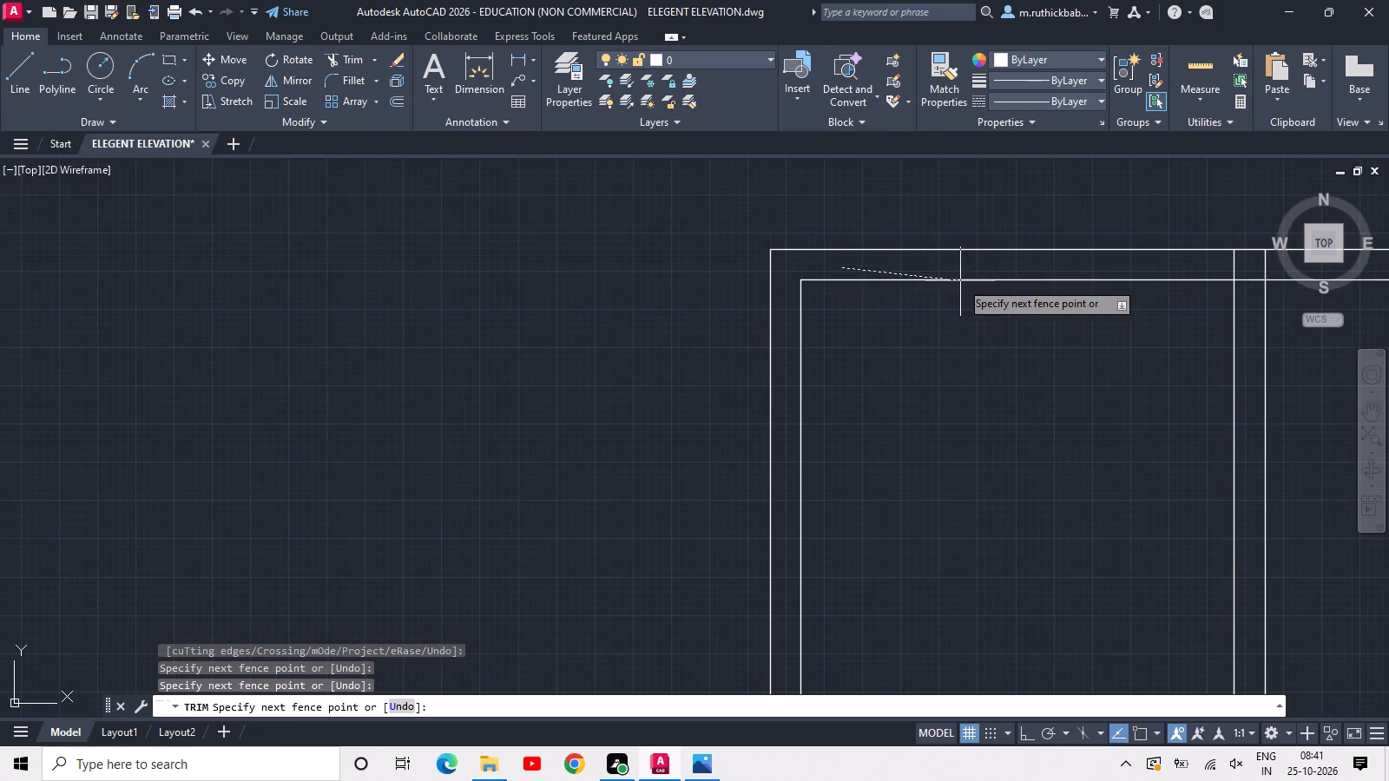
middle_drag(966, 280, 69, 418)
middle_drag(812, 408, 397, 404)
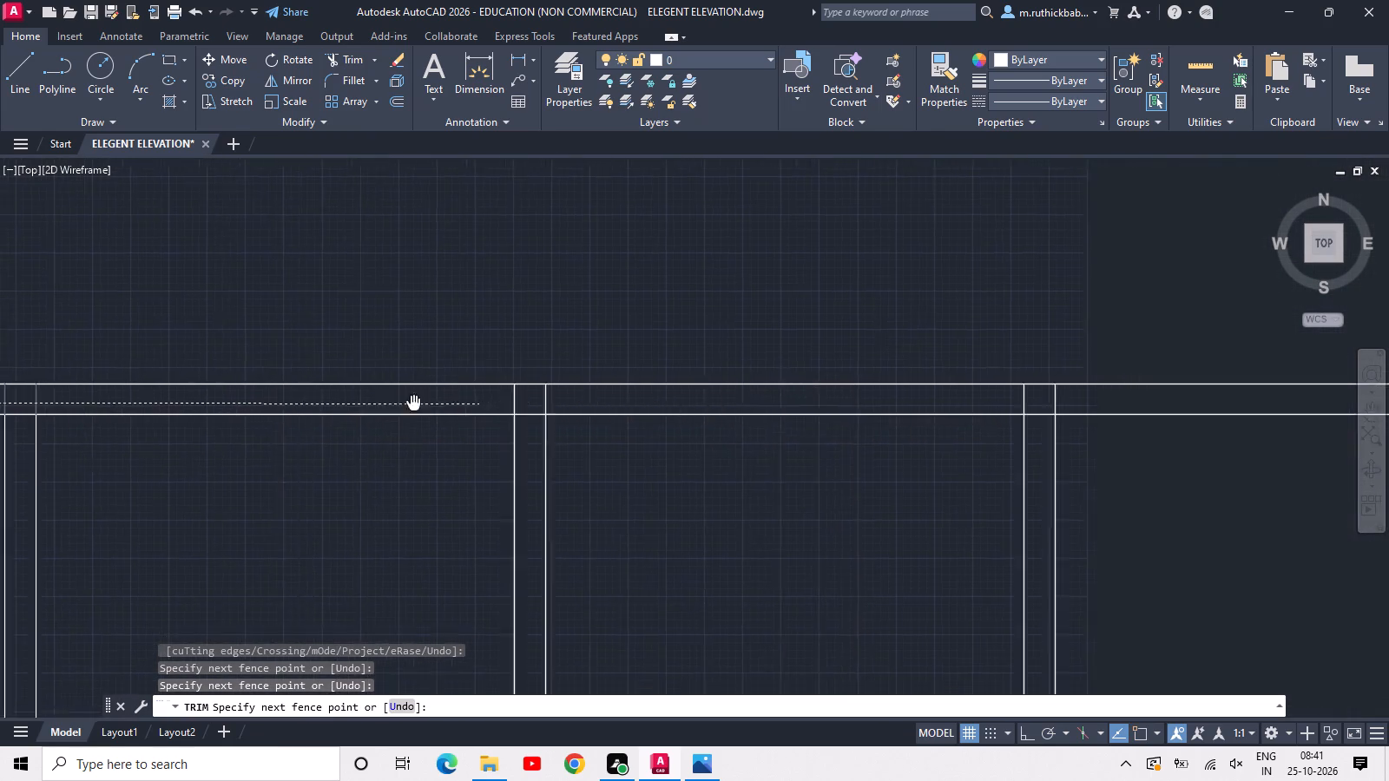
middle_drag(397, 404, 298, 410)
middle_drag(1006, 410, 763, 432)
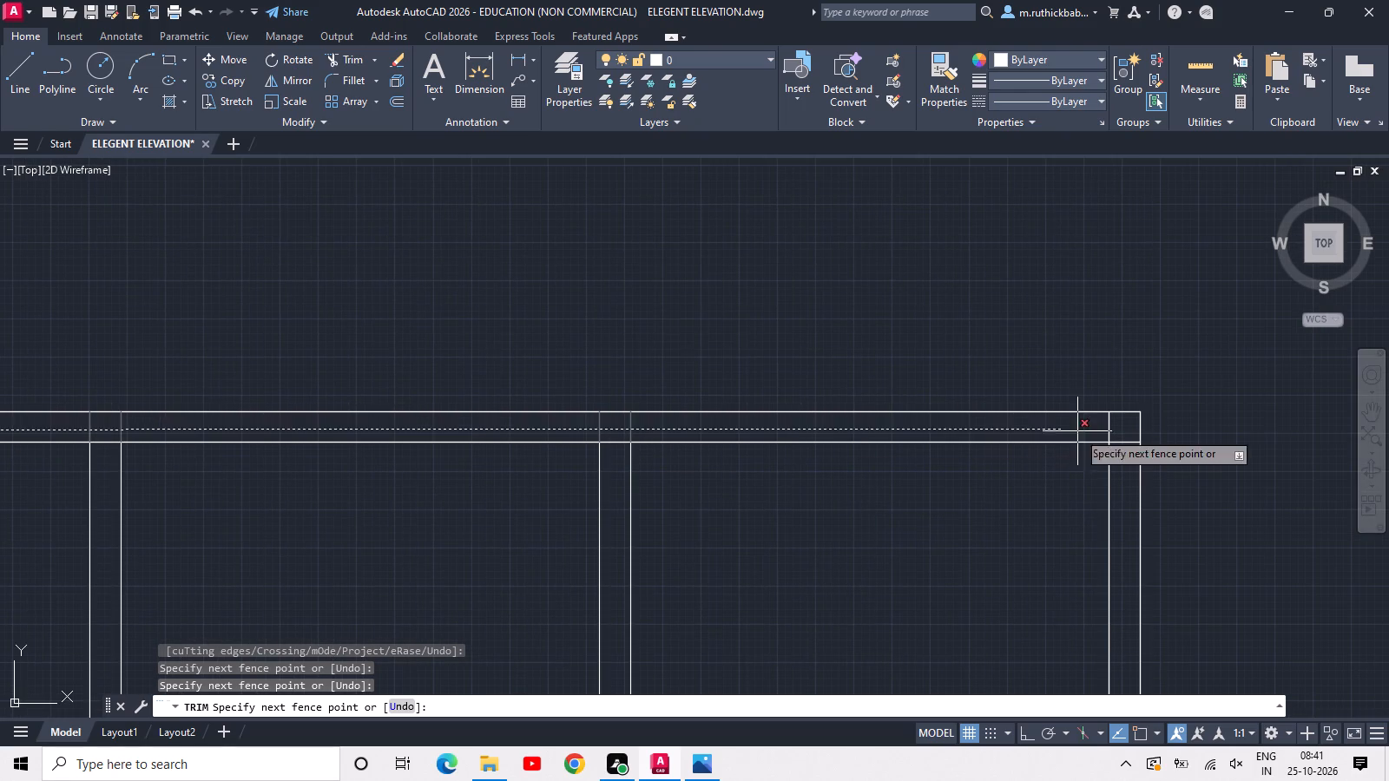
click(1120, 426)
Trim the top and mid-height rail lines inside the right-hand outer post with a fence down its full height.
click(1120, 429)
scroll(1137, 528, down, 3)
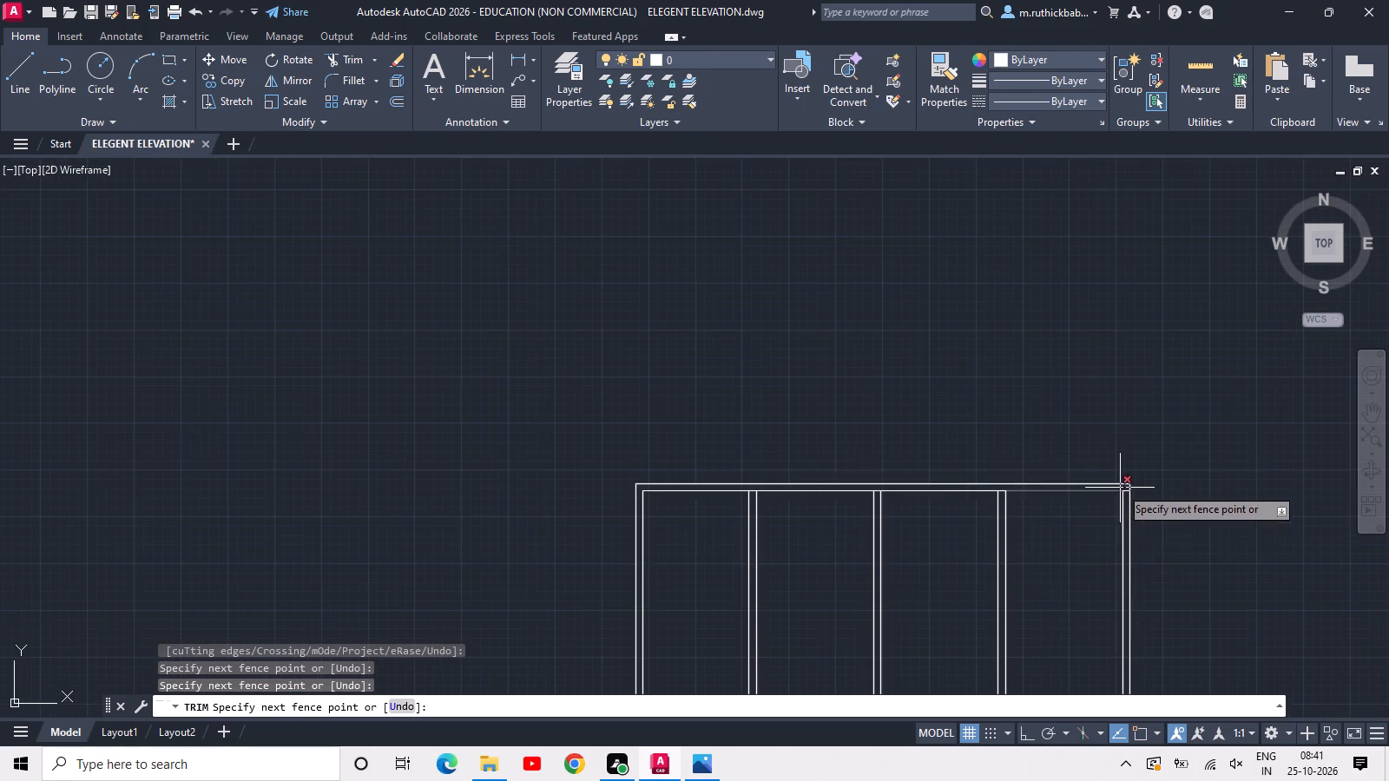
middle_drag(1142, 572, 931, 0)
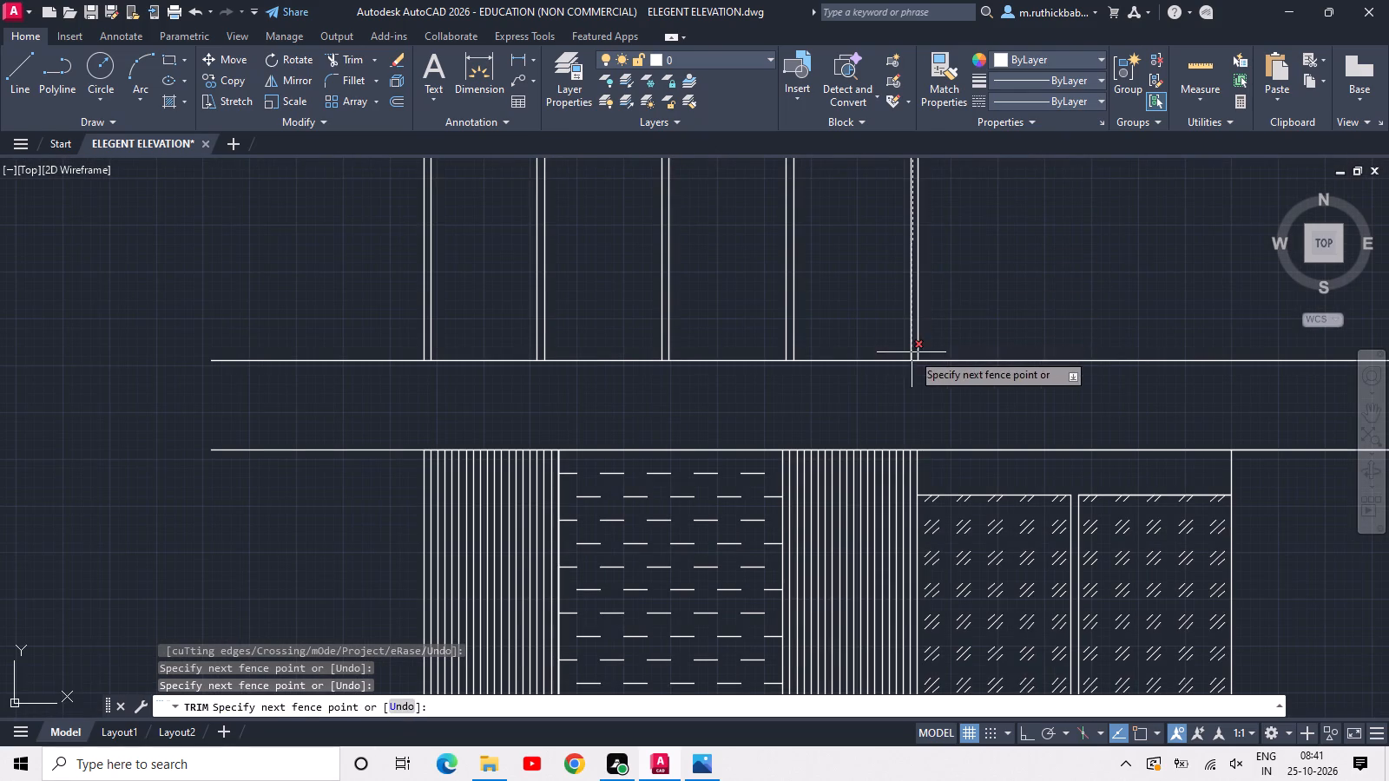
scroll(912, 352, up, 4)
click(912, 352)
Trim the post lines crossing the mid-height rail and the rail ends overhanging the left-hand outer post.
scroll(895, 333, down, 2)
middle_drag(729, 233, 763, 372)
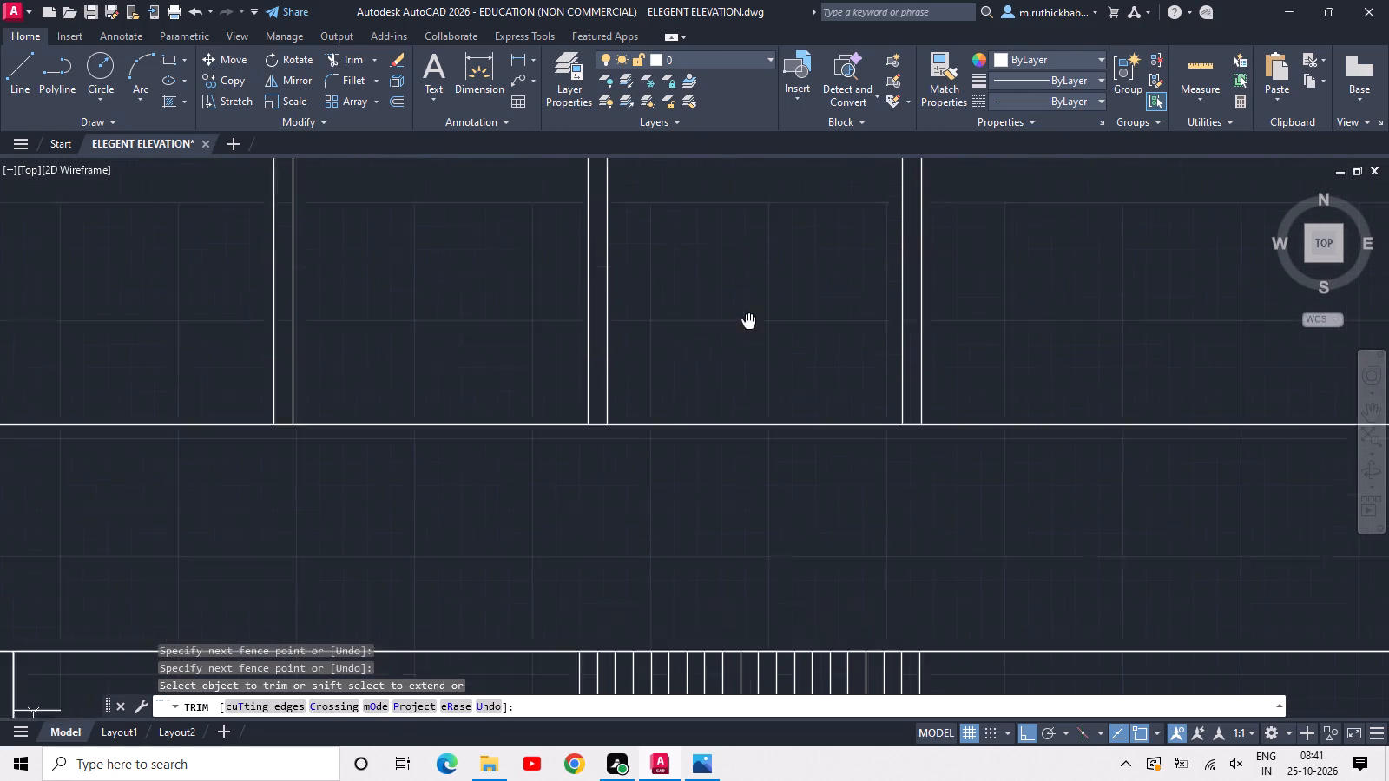
middle_drag(763, 372, 896, 691)
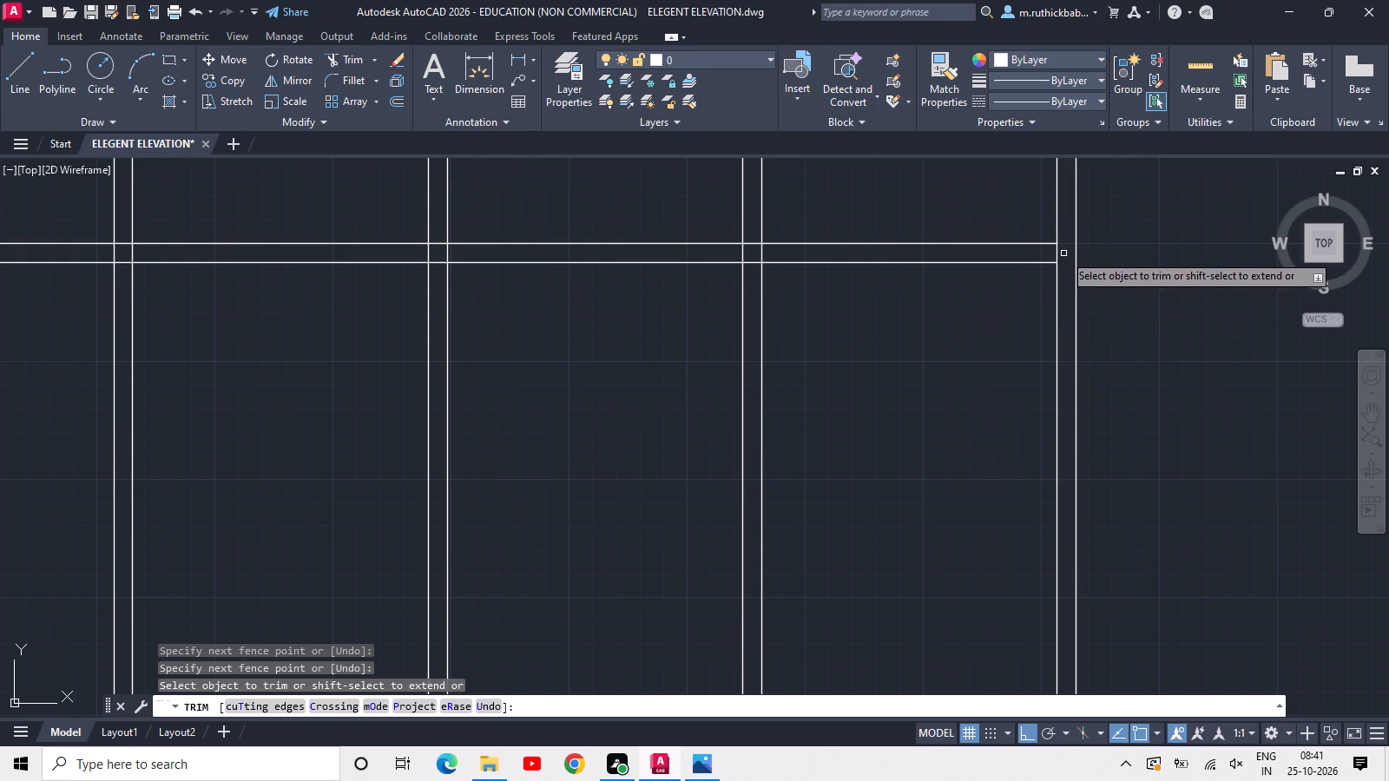
click(1063, 253)
middle_drag(230, 252, 1227, 299)
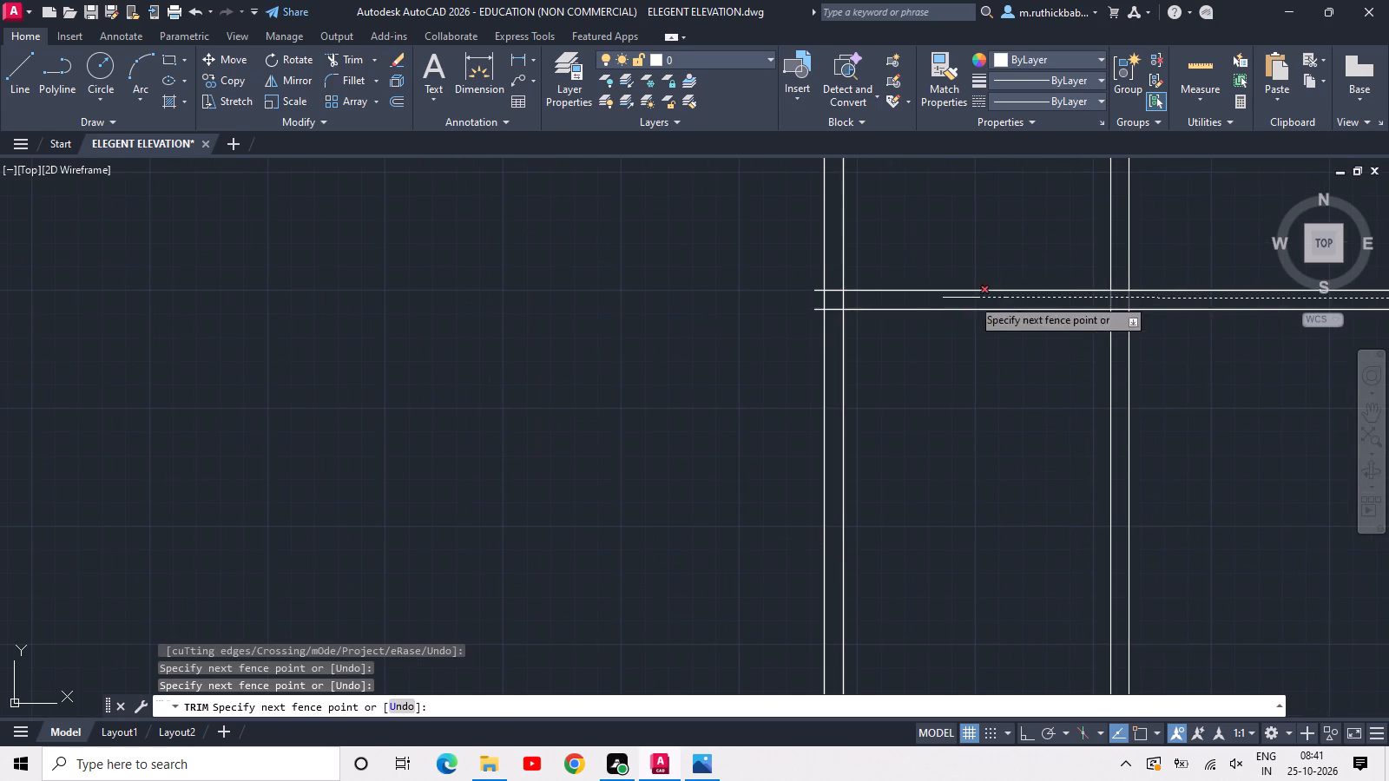
click(821, 300)
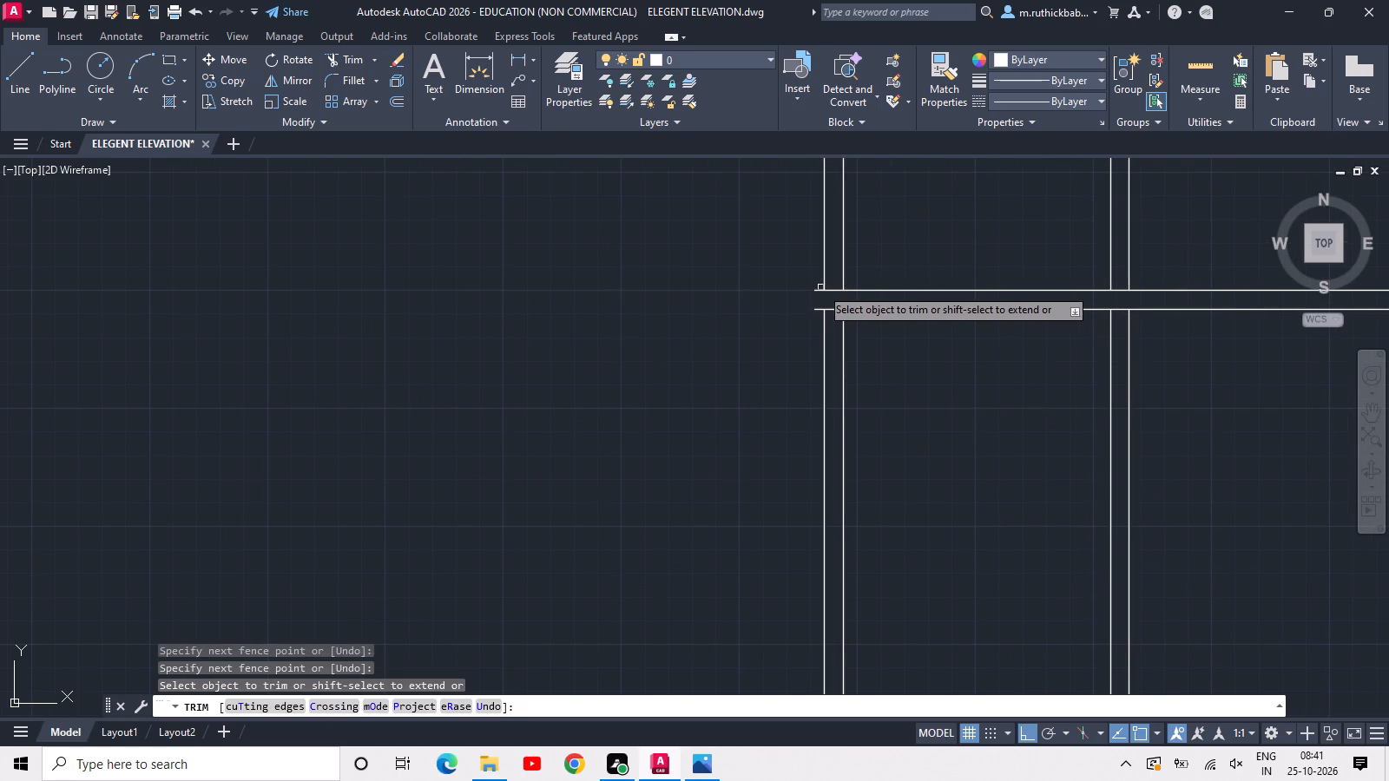
drag(820, 287, 820, 301)
click(816, 331)
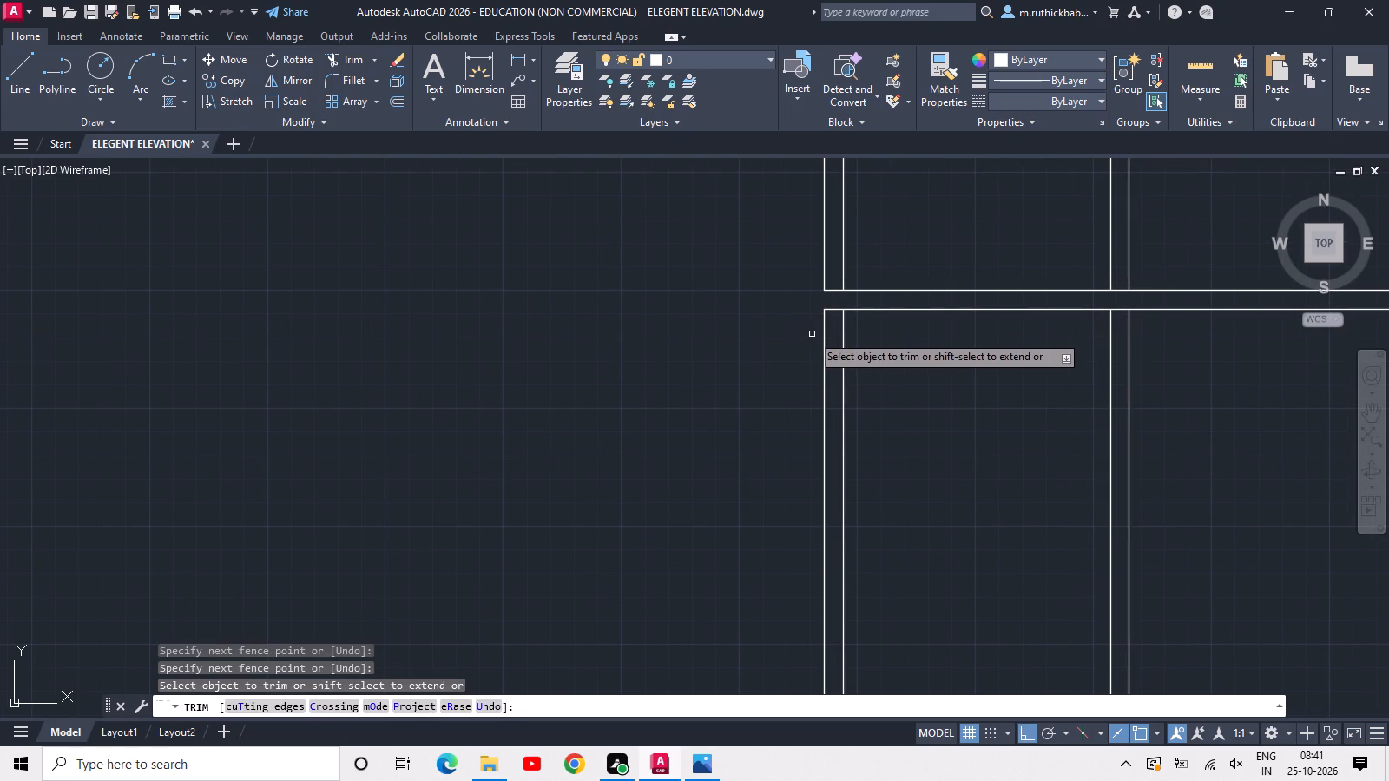
Trim the mid-height rail lines where they pass through the three intermediate posts.
middle_drag(986, 322, 375, 340)
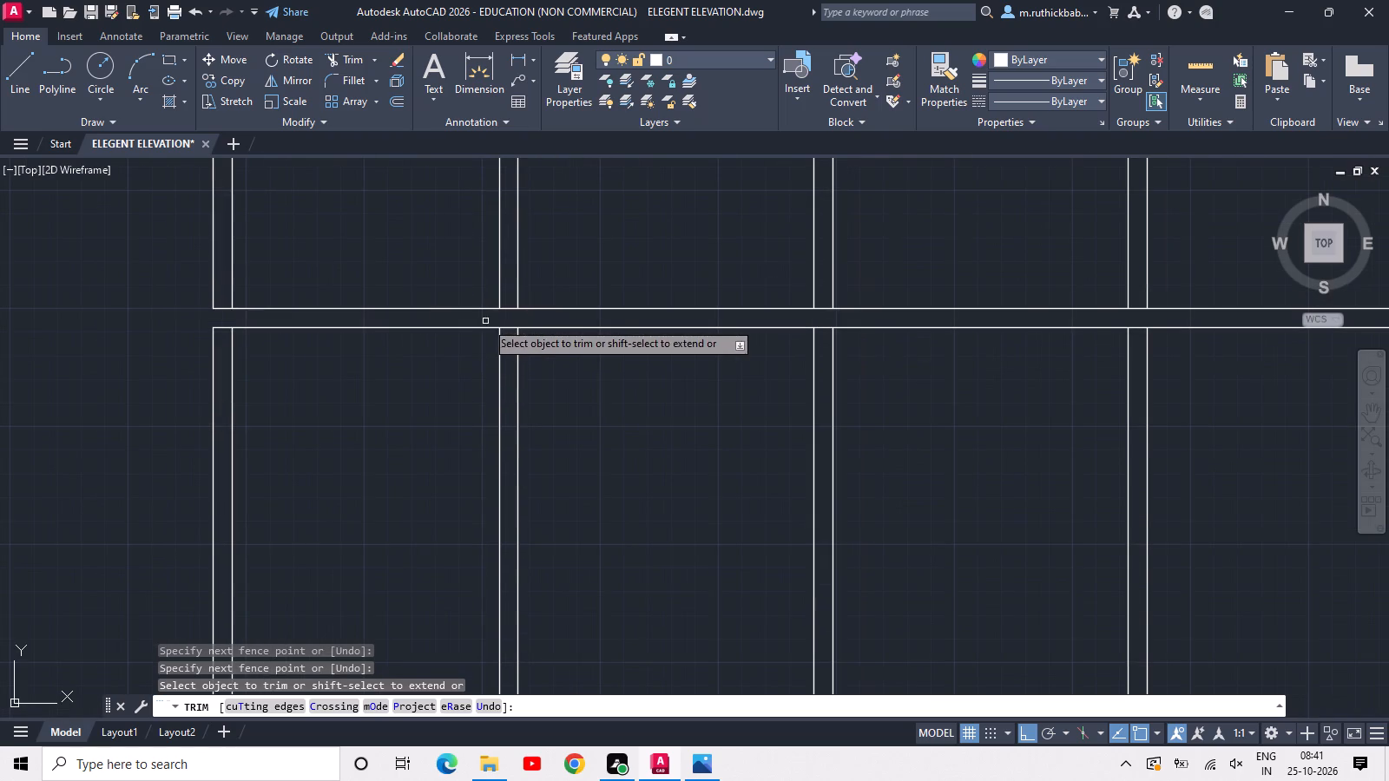
scroll(497, 334, up, 1)
drag(515, 348, 514, 334)
click(505, 209)
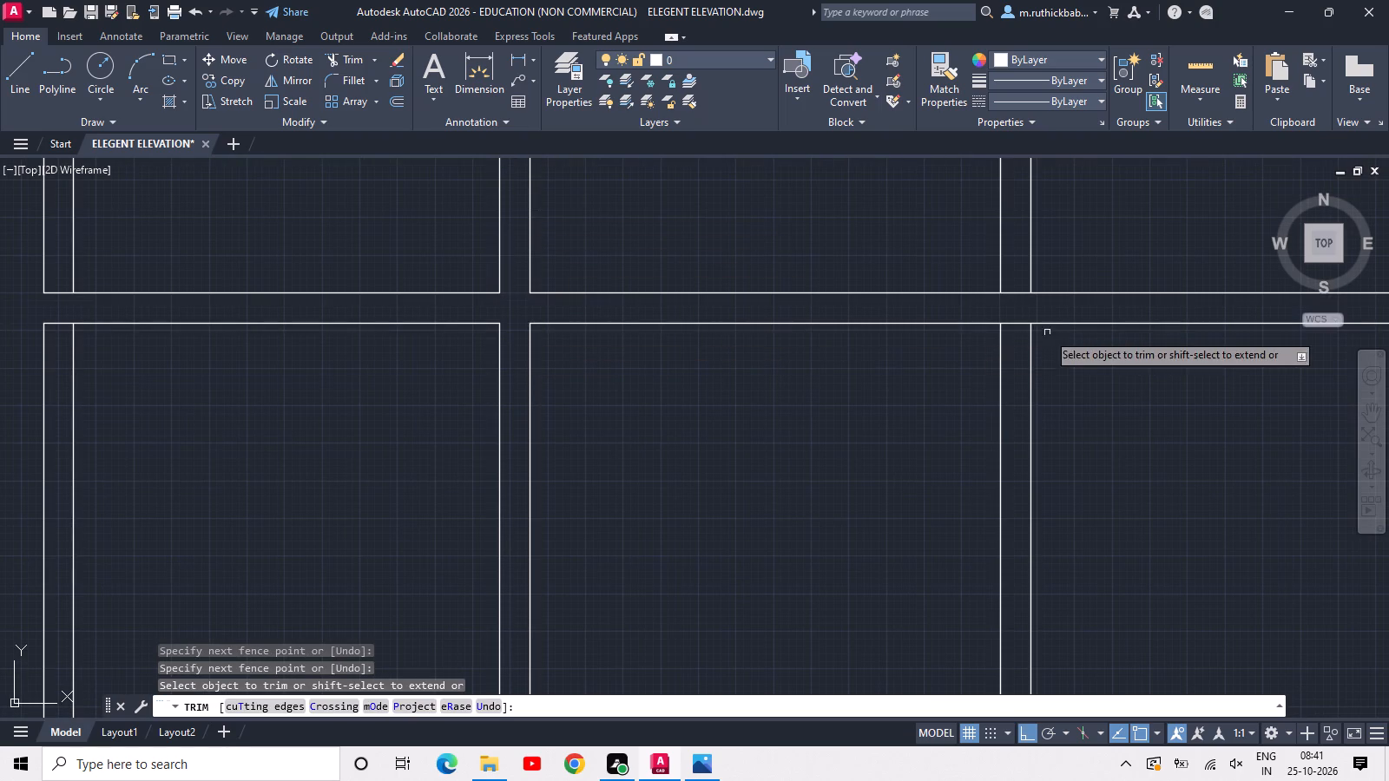
drag(1010, 343, 1010, 331)
click(1017, 254)
scroll(1017, 278, down, 2)
middle_drag(1083, 339, 464, 427)
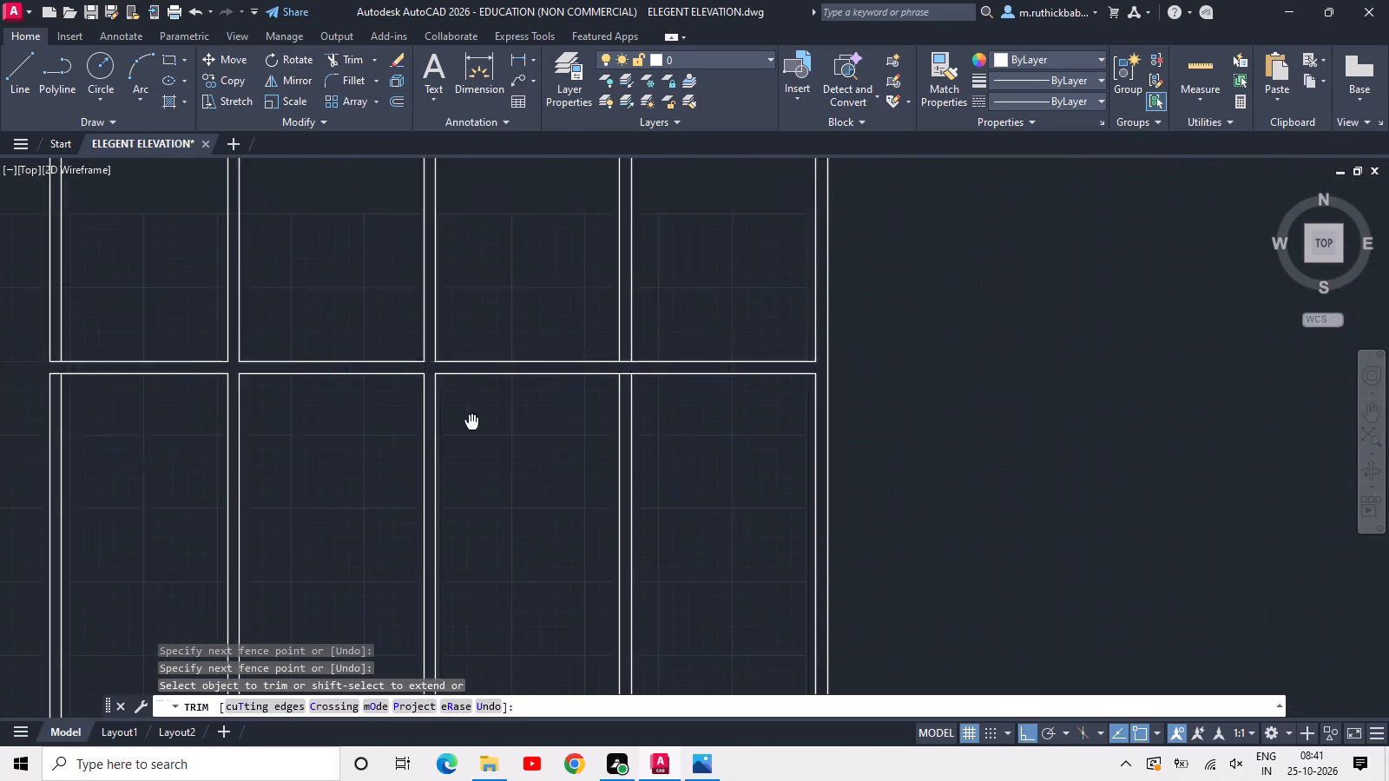
middle_drag(464, 427, 422, 443)
scroll(544, 410, up, 3)
drag(575, 404, 574, 387)
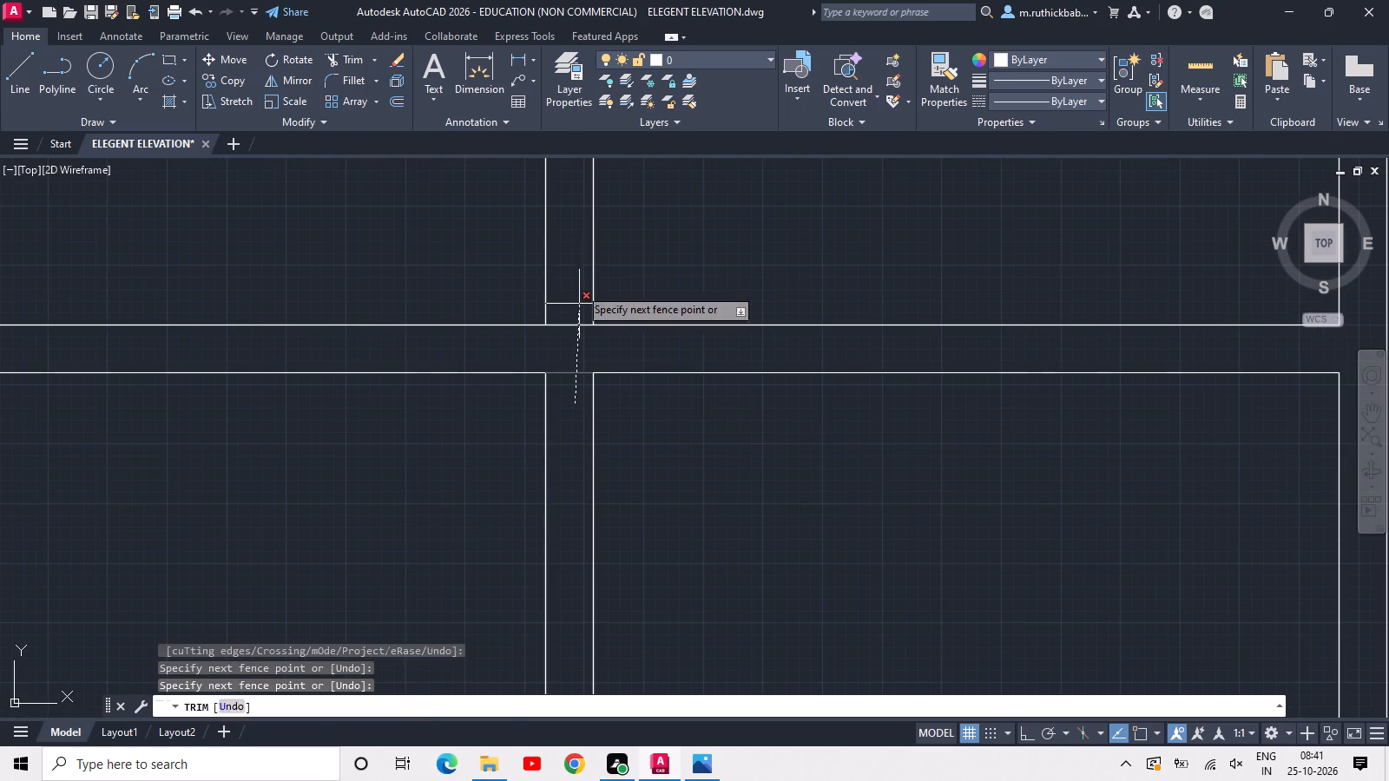
click(578, 258)
scroll(570, 289, down, 5)
key(Escape)
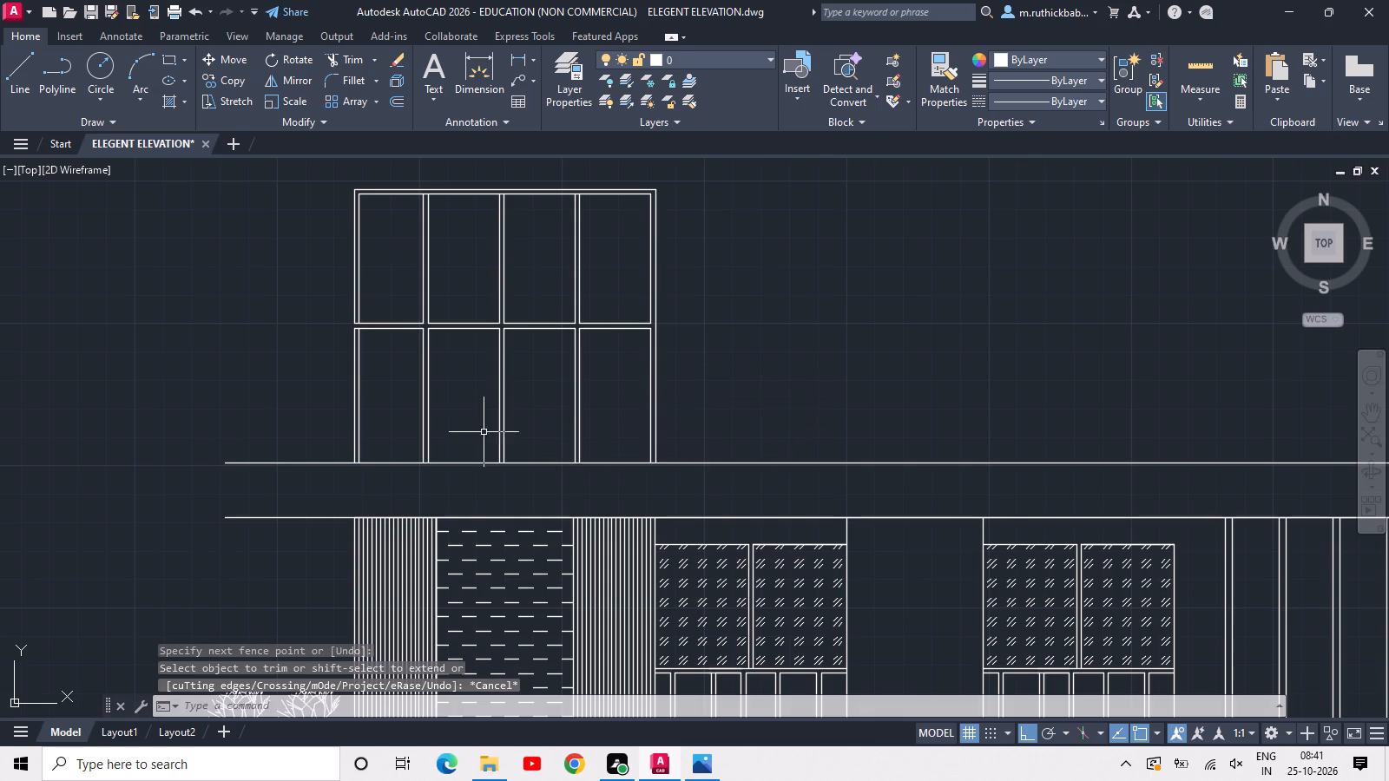
Save the drawing.
key(ctrl+s)
key(ctrl+s)
Join the upper and lower segments of the left-hand post's outer line across the mid-height rail.
text(J)
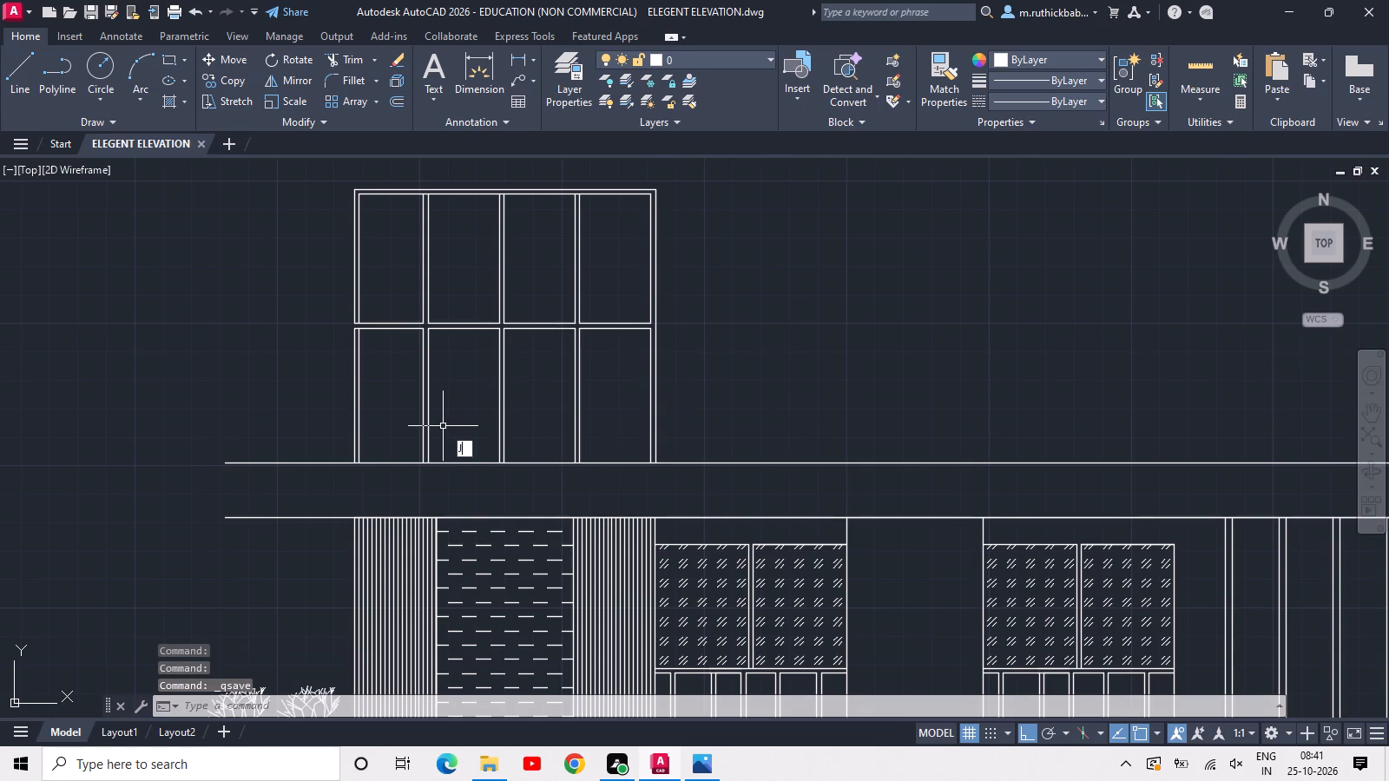
key(space)
scroll(363, 345, up, 3)
scroll(297, 280, up, 1)
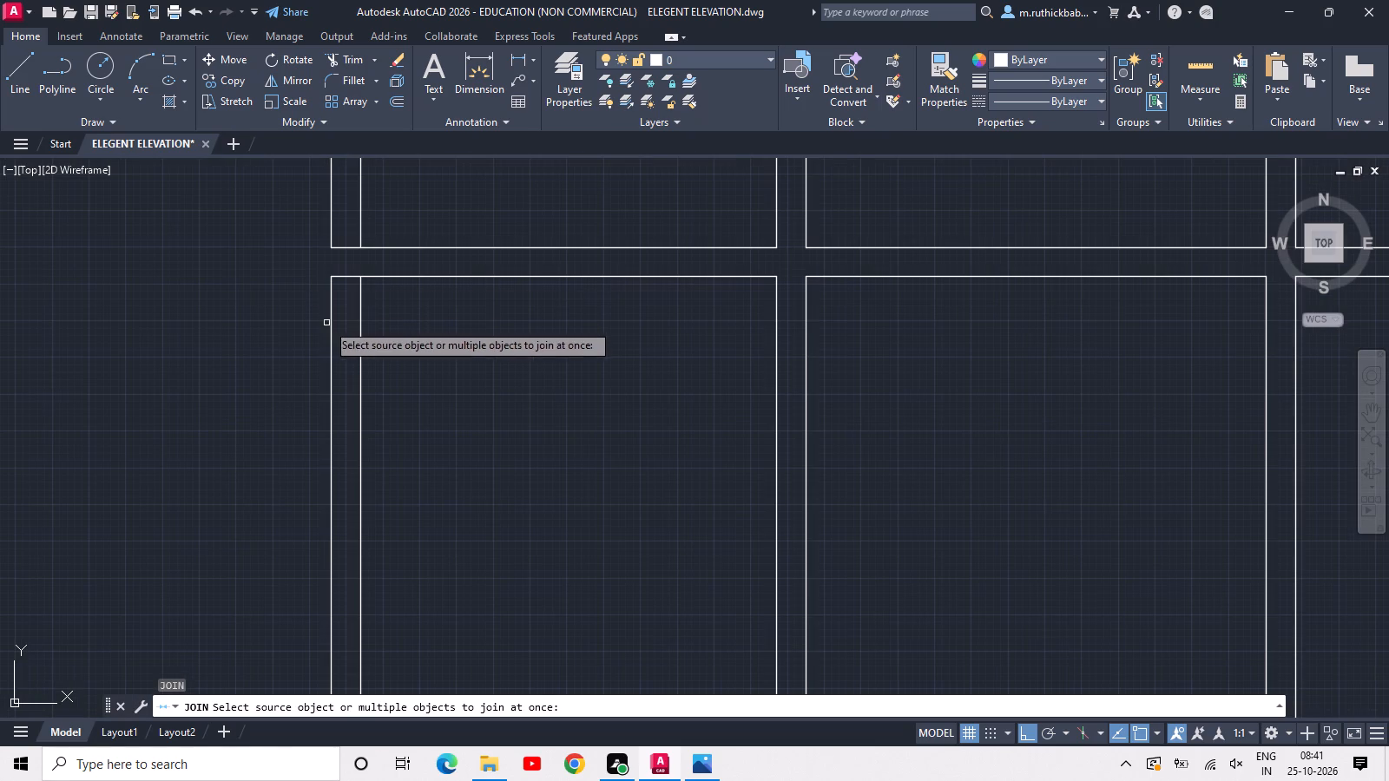
click(332, 326)
key(space)
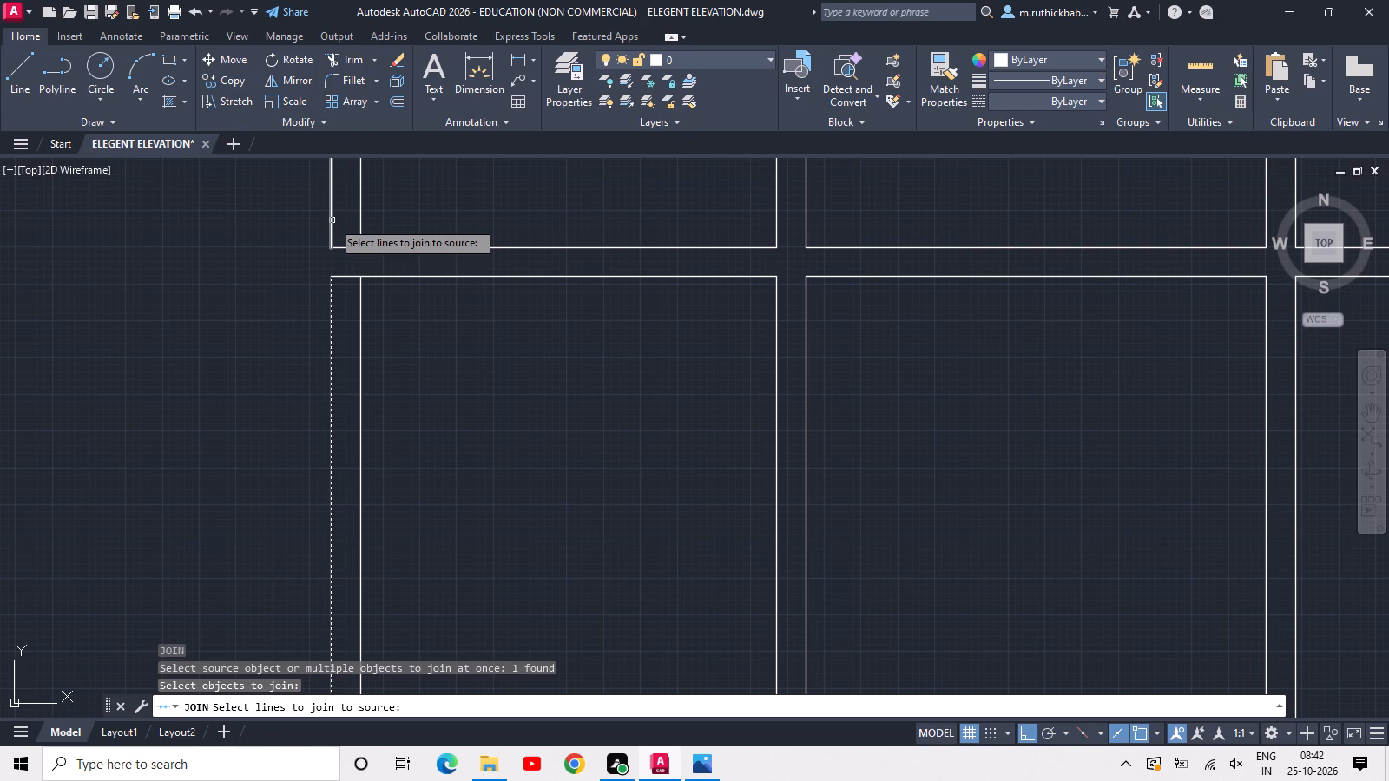
click(331, 220)
key(space)
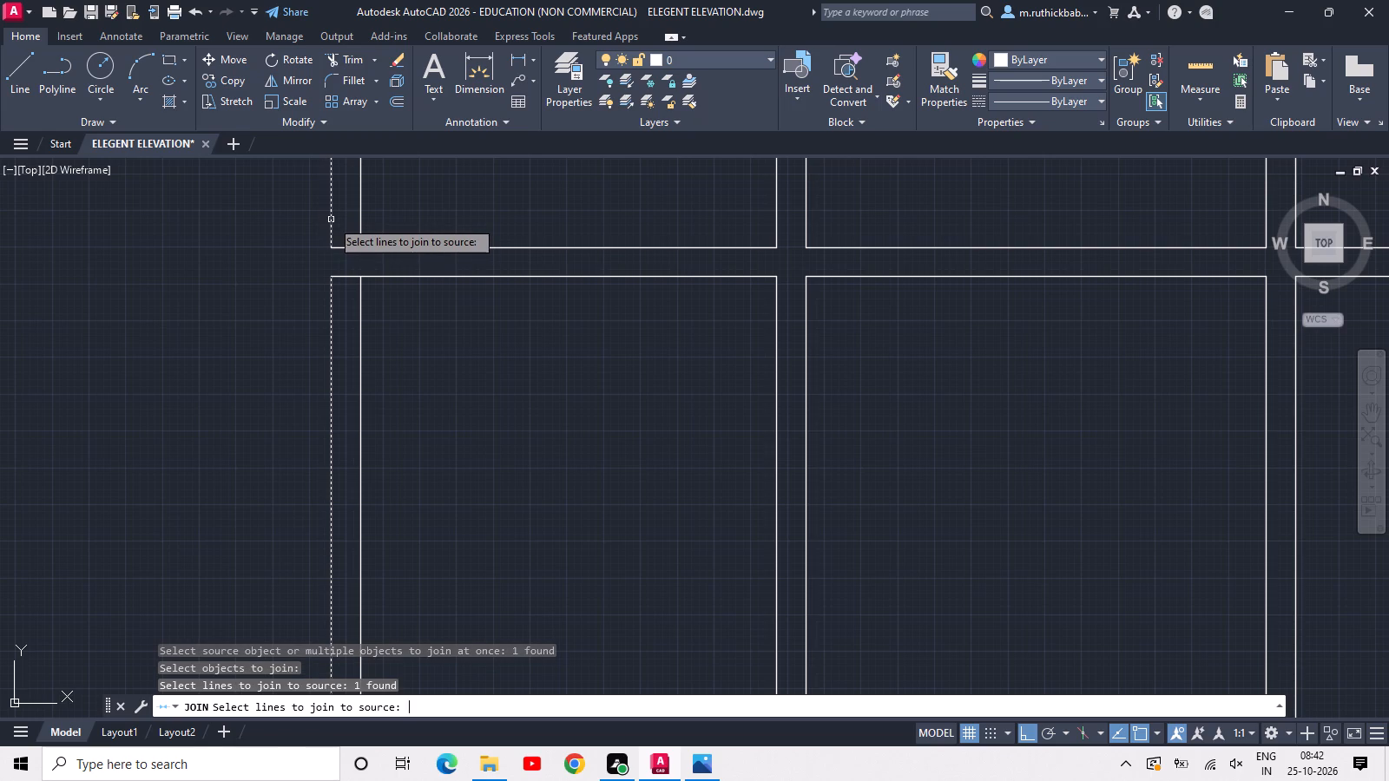
key(Escape)
Trim the mid-height rail ends inside the left-hand outer post.
text(TR)
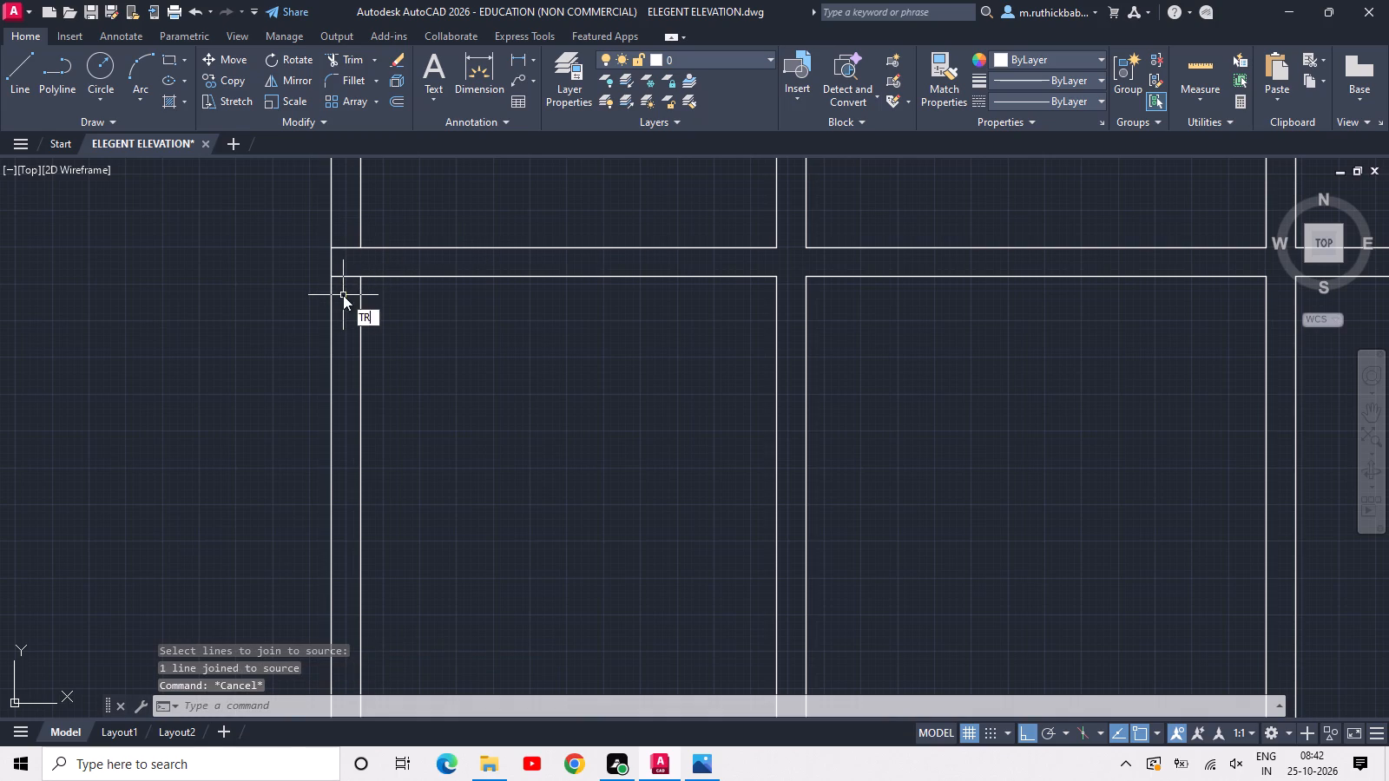
key(space)
key(space)
drag(343, 295, 341, 285)
click(339, 228)
key(Escape)
scroll(339, 228, down, 3)
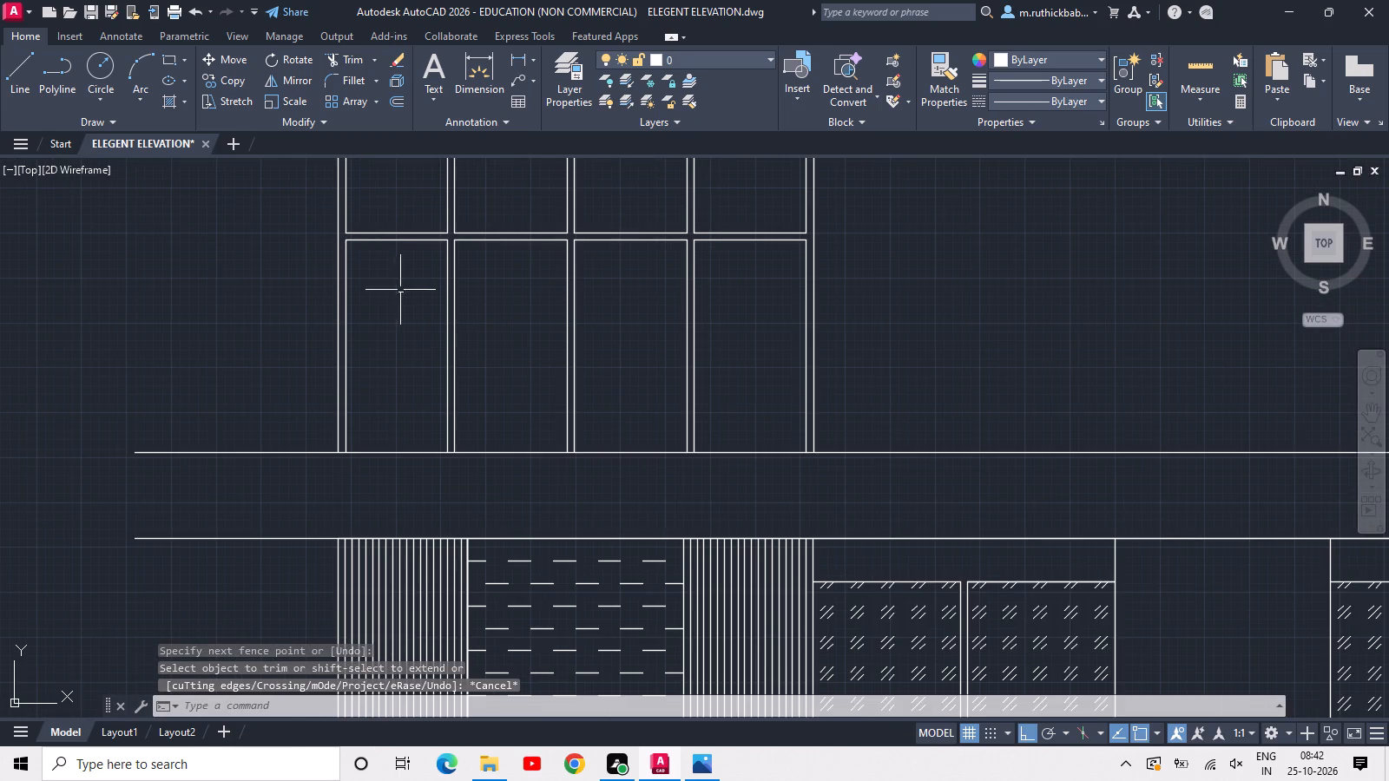
middle_drag(402, 290, 408, 383)
scroll(408, 387, down, 1)
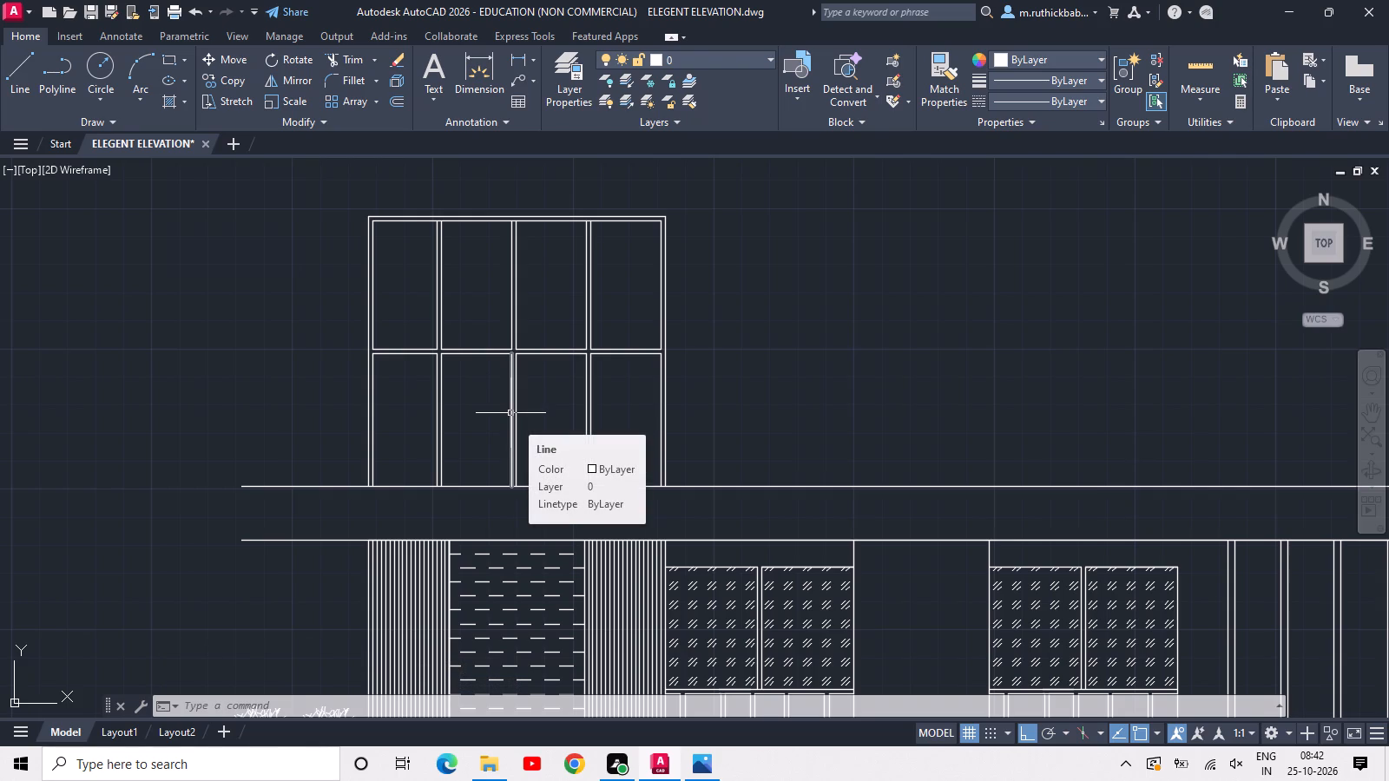
Copy the two long slab lines below the frame straight up so the lower line rests on the frame's top edge.
scroll(552, 404, down, 2)
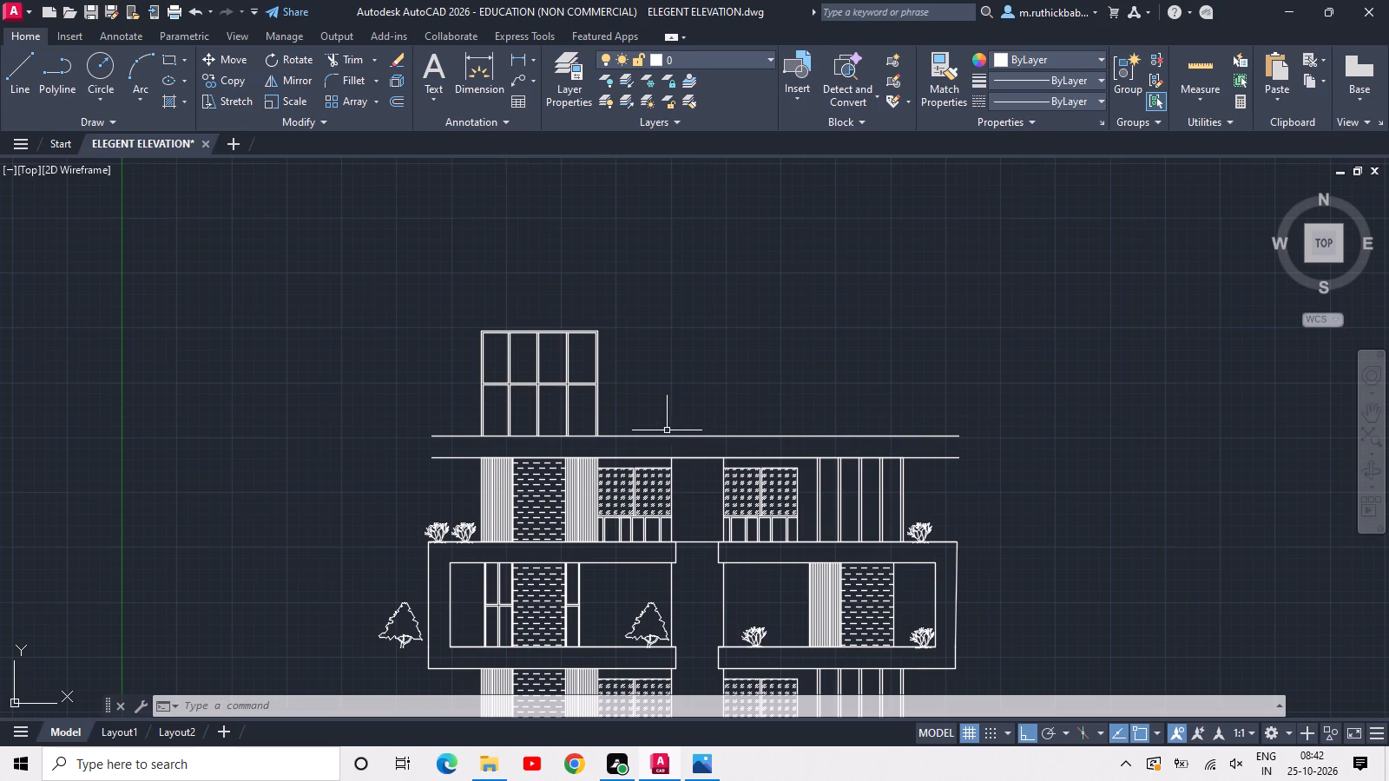
click(965, 471)
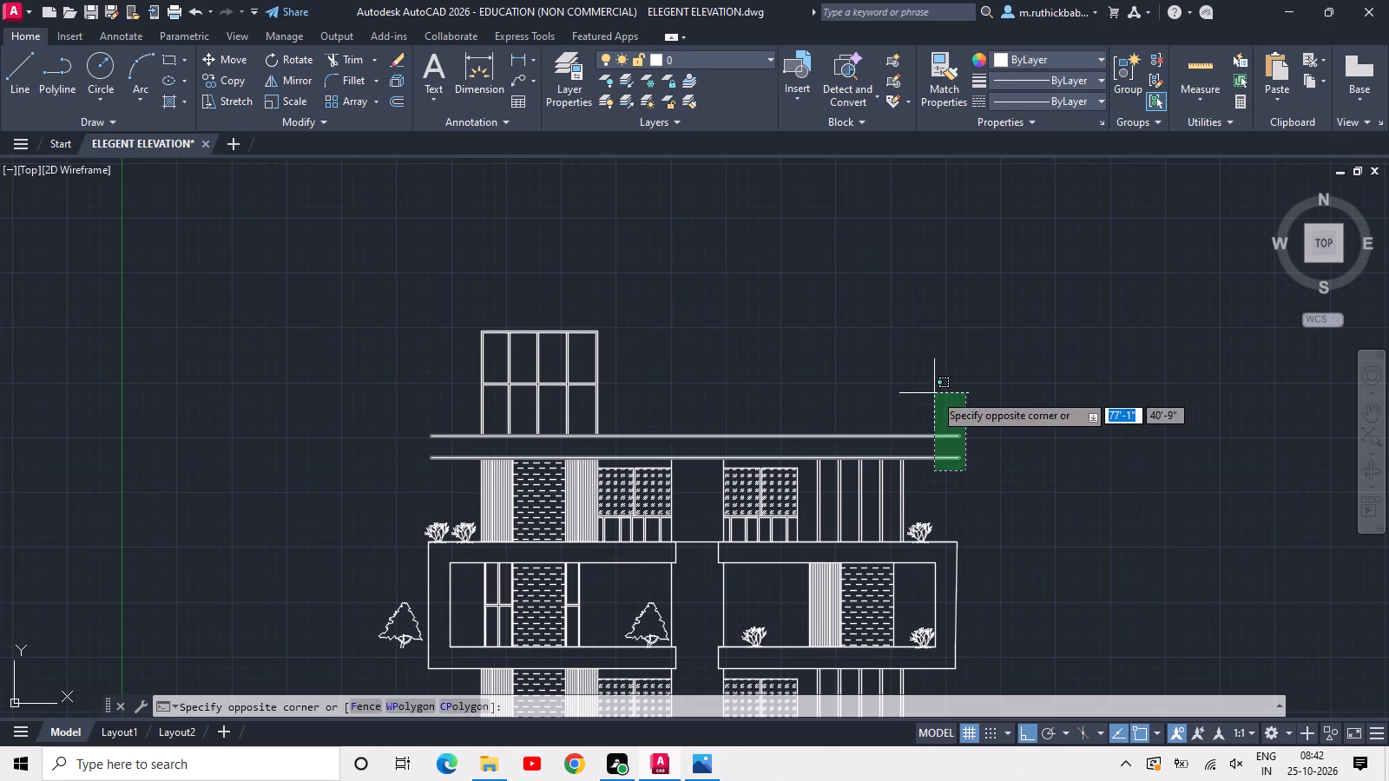
click(934, 393)
text(CO)
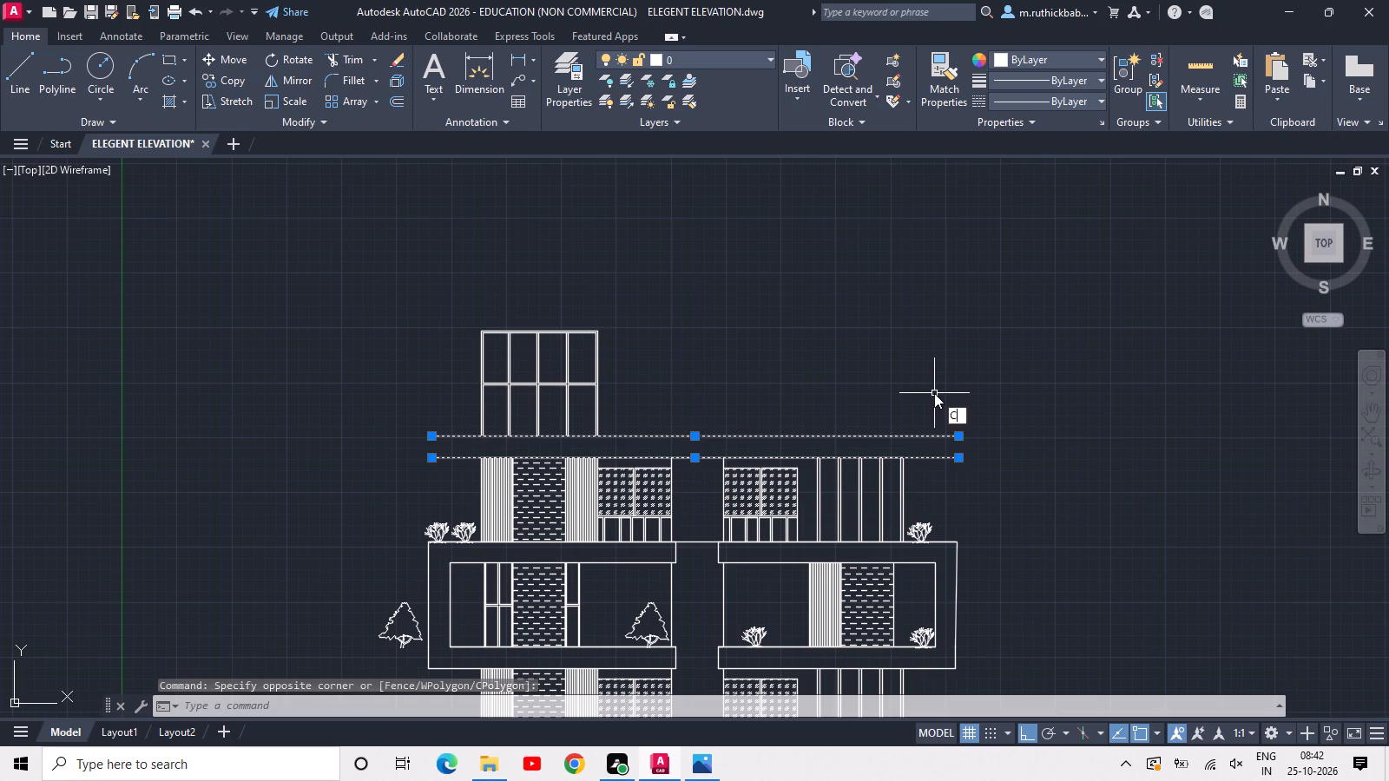
key(space)
scroll(616, 456, up, 4)
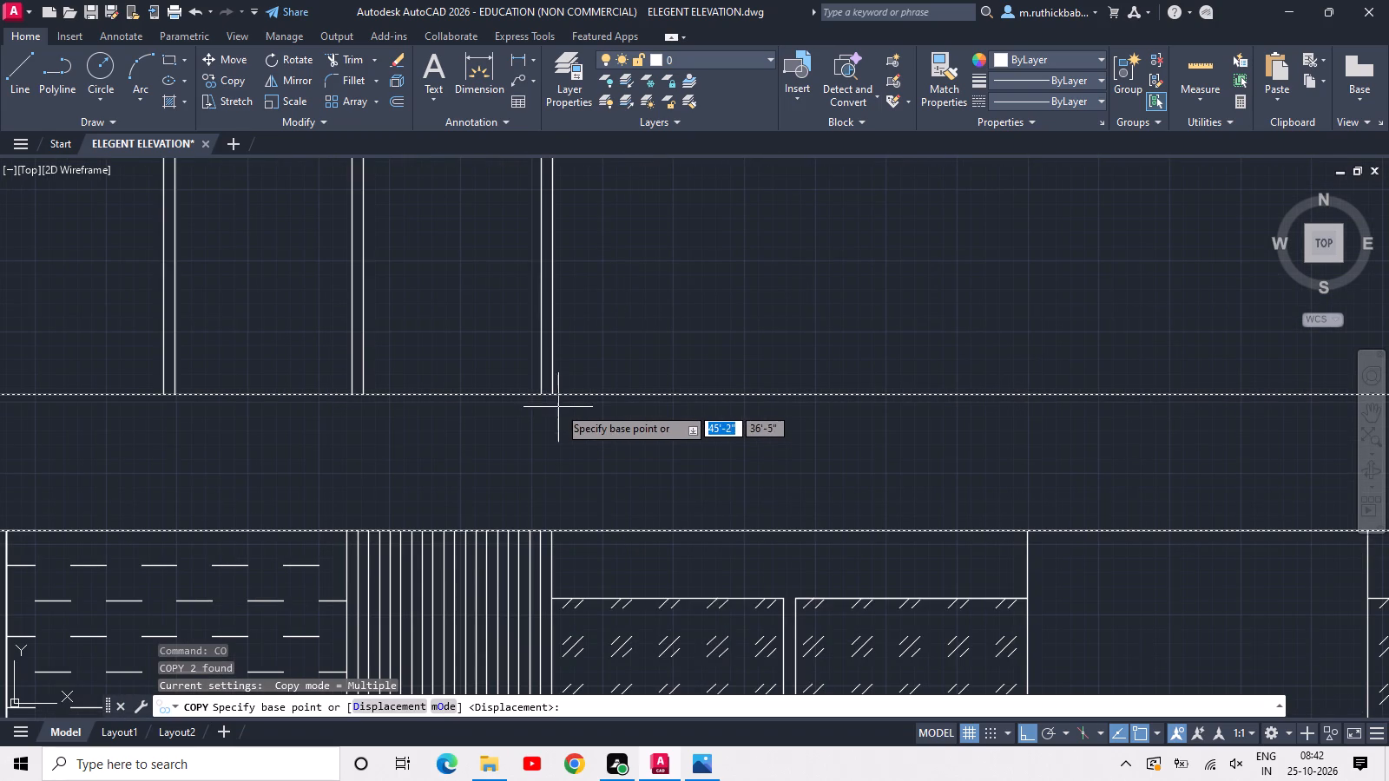
click(552, 534)
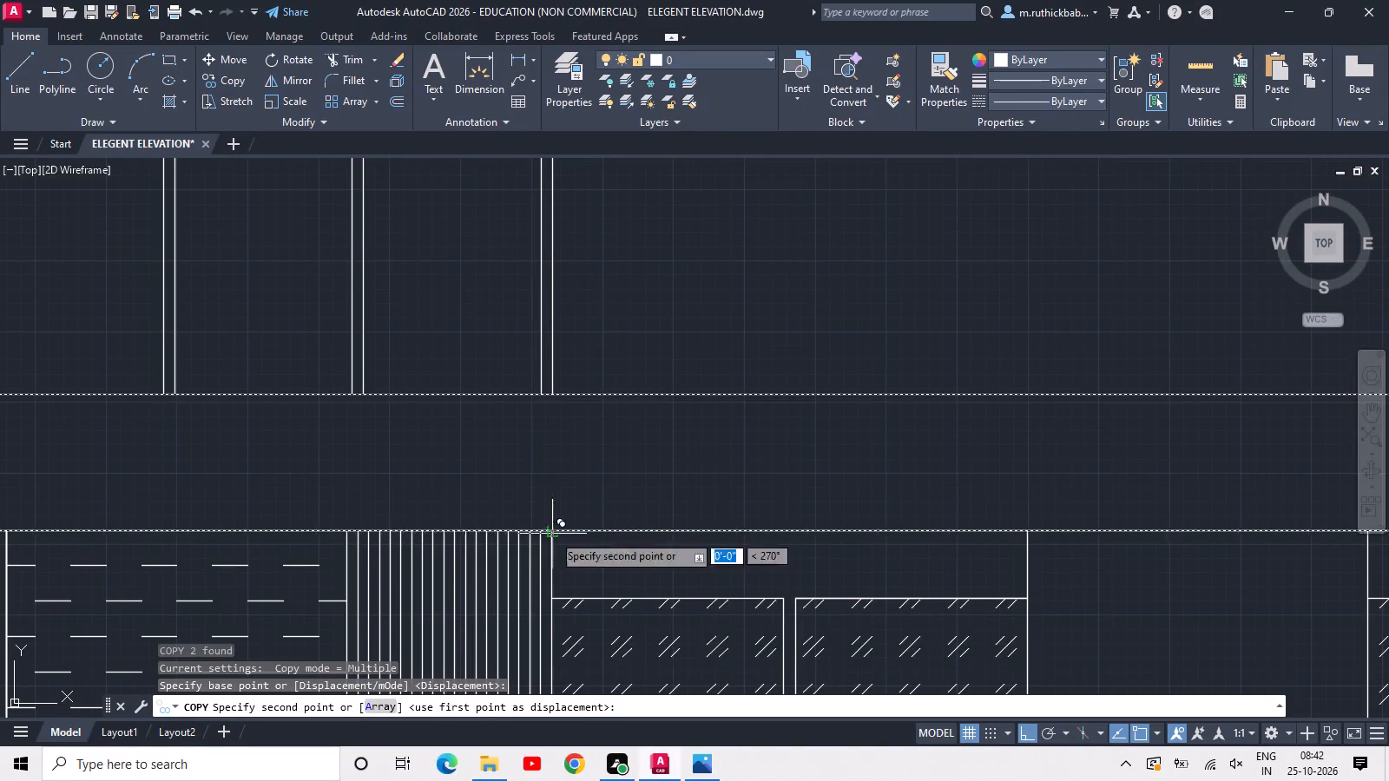
scroll(563, 242, down, 1)
middle_drag(563, 234, 590, 607)
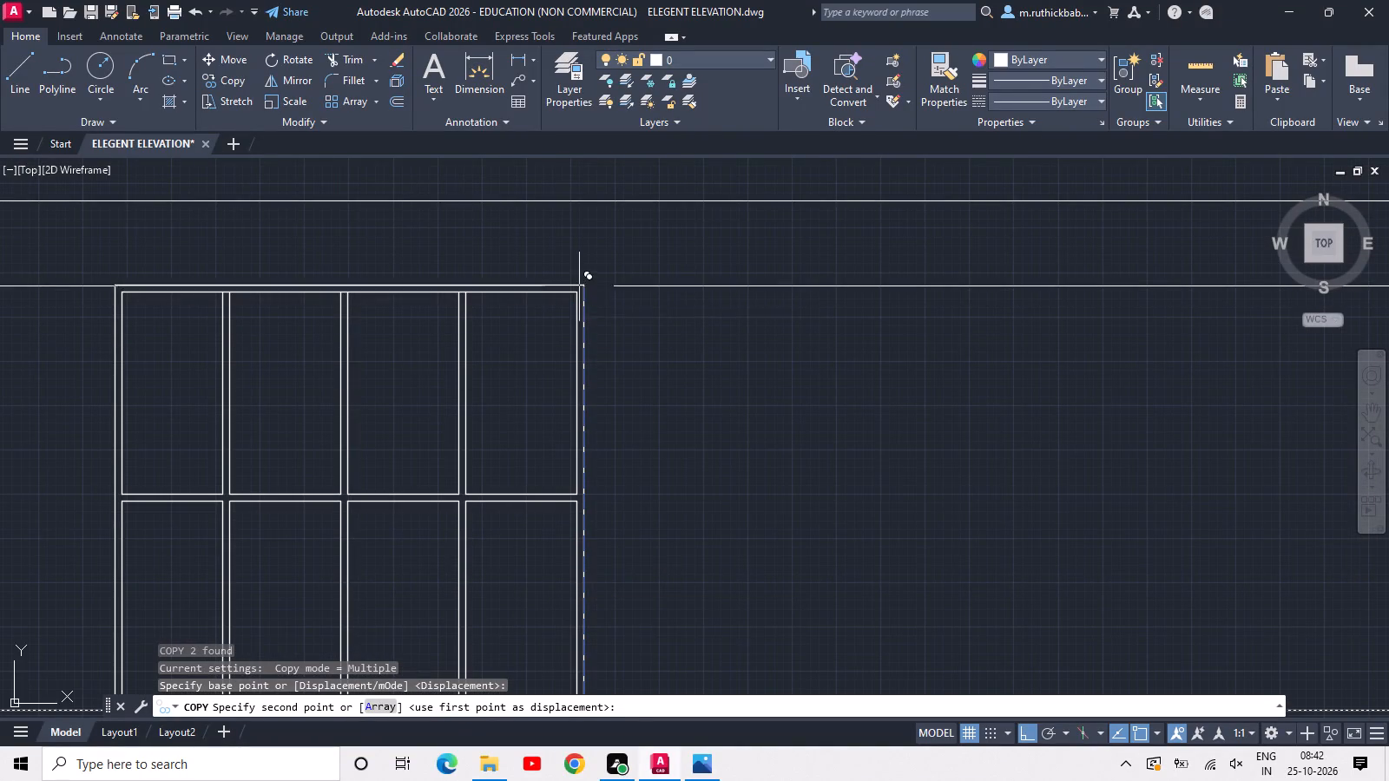
click(583, 280)
key(Escape)
scroll(629, 283, down, 3)
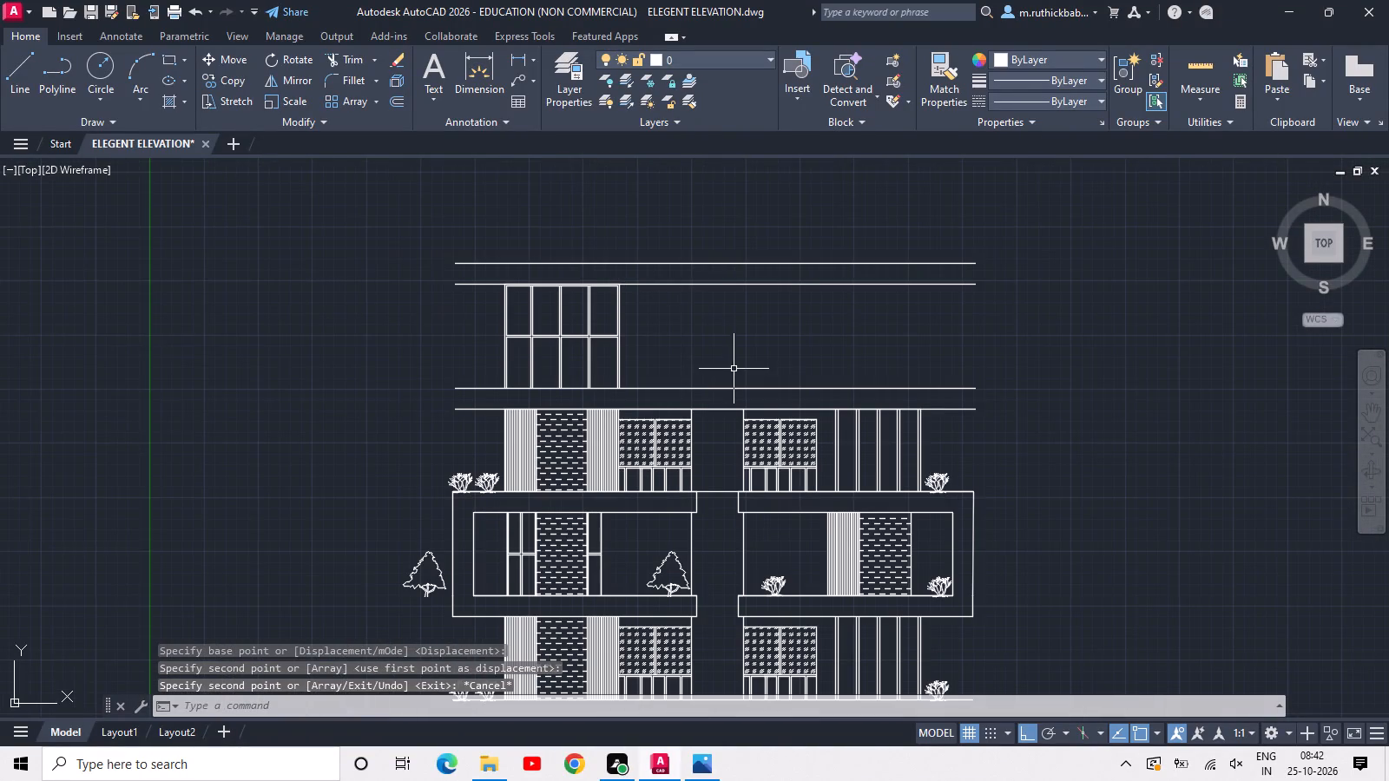
middle_drag(734, 369, 663, 387)
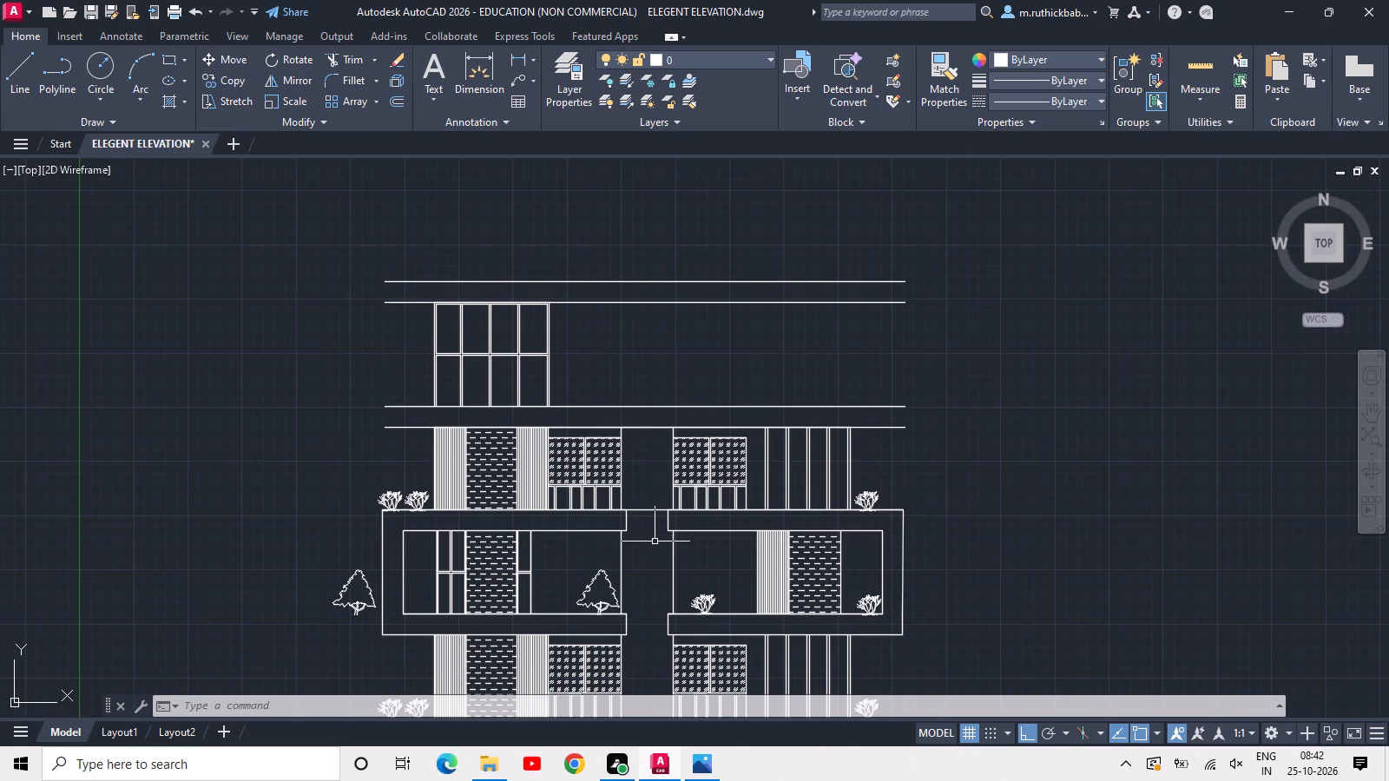
key(Escape)
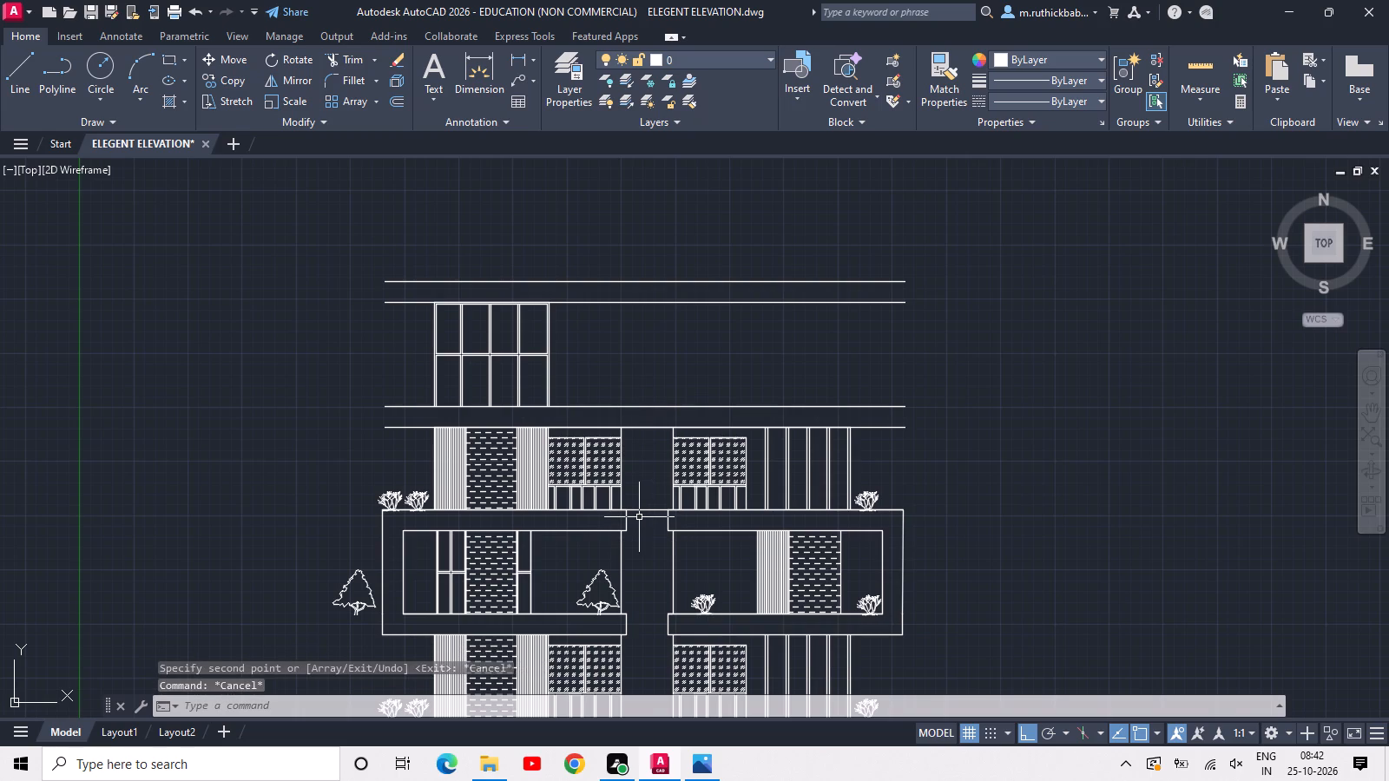
Copy the central gap's two short band-end lines and two wall lines from the middle storey straight up to the top storey.
scroll(637, 515, up, 3)
drag(808, 539, 751, 546)
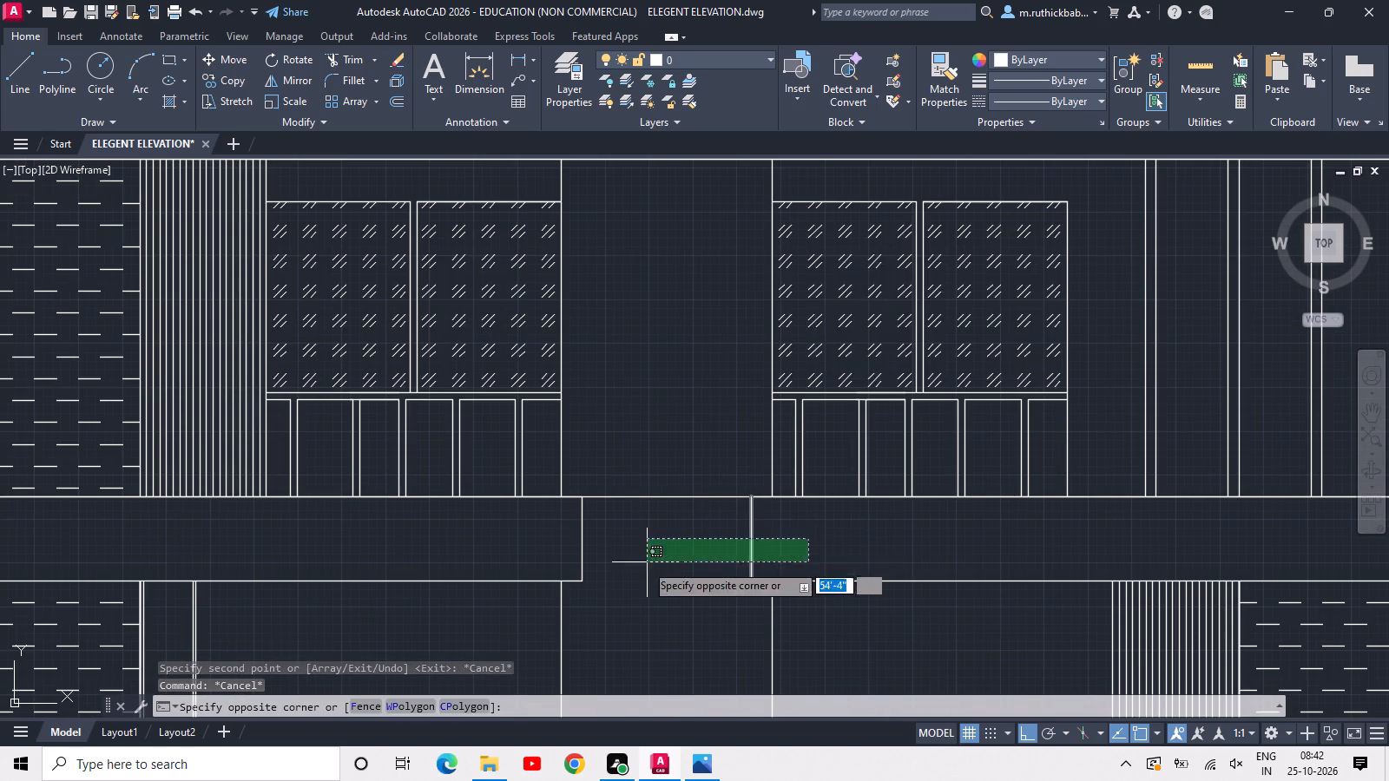
click(542, 607)
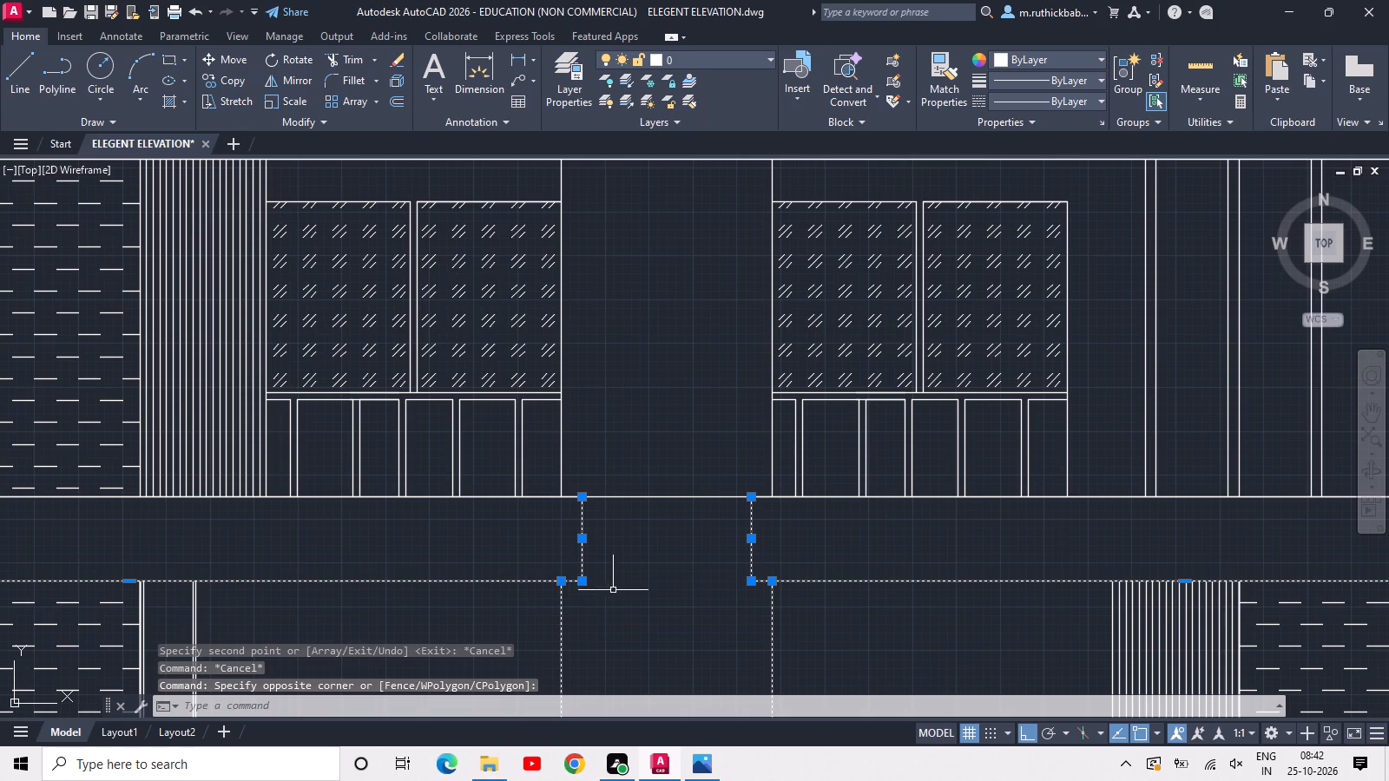
key(Escape)
click(786, 527)
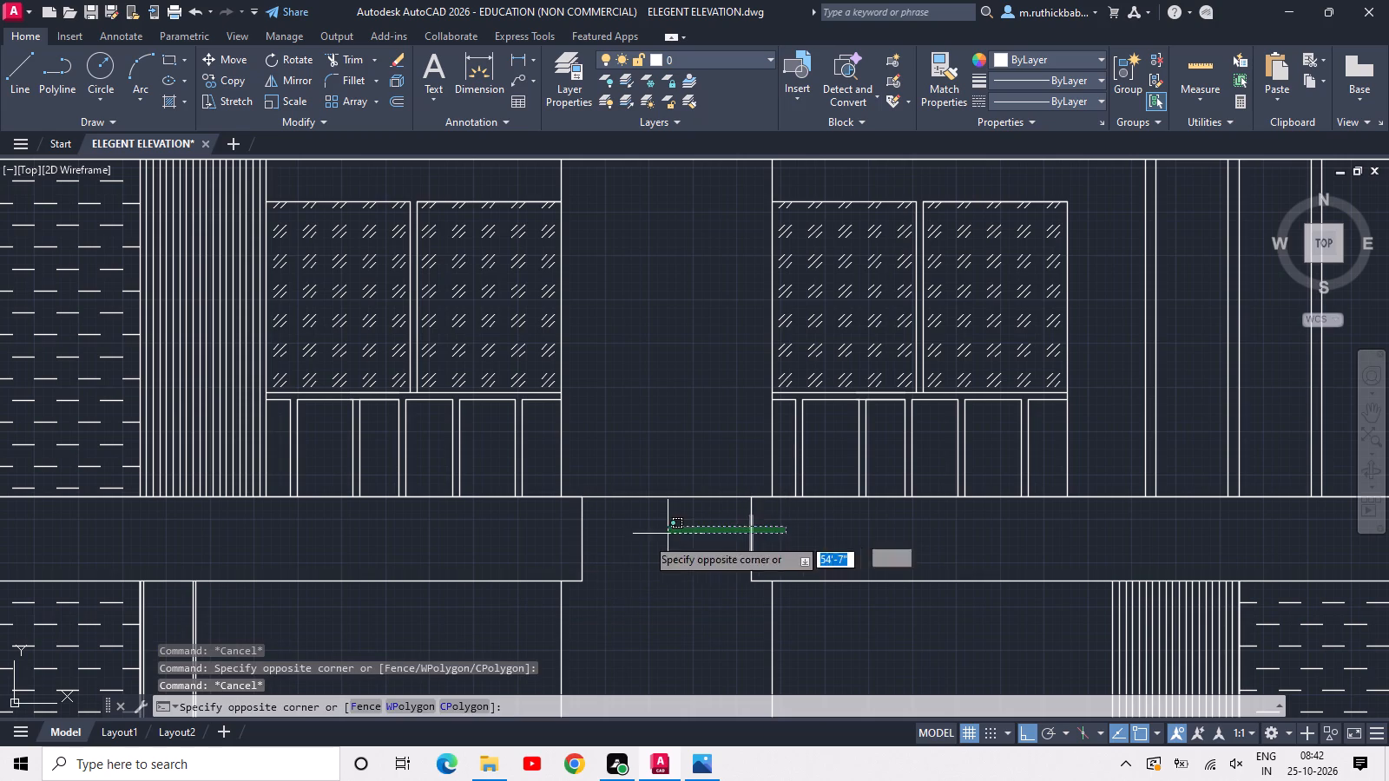
click(525, 553)
click(812, 632)
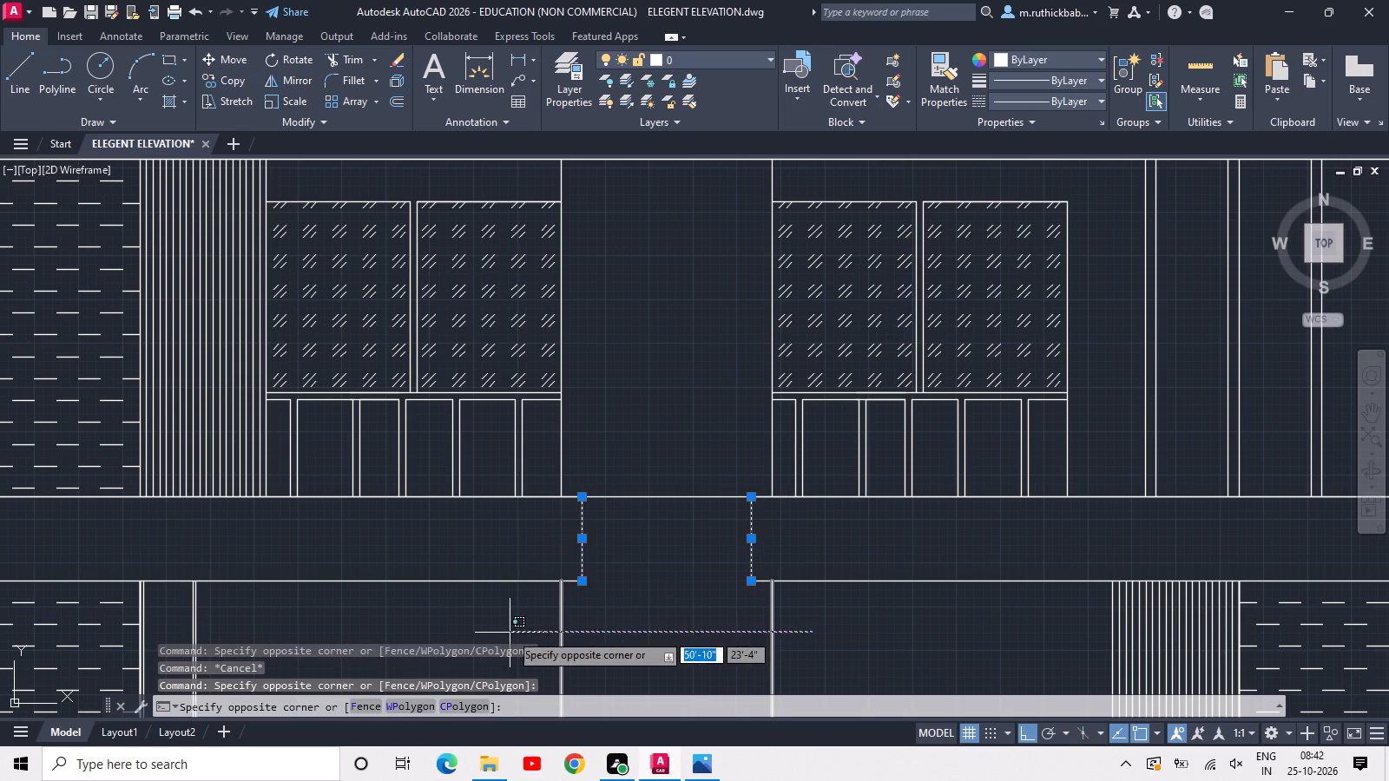
click(510, 633)
scroll(524, 609, down, 3)
middle_drag(609, 600, 596, 465)
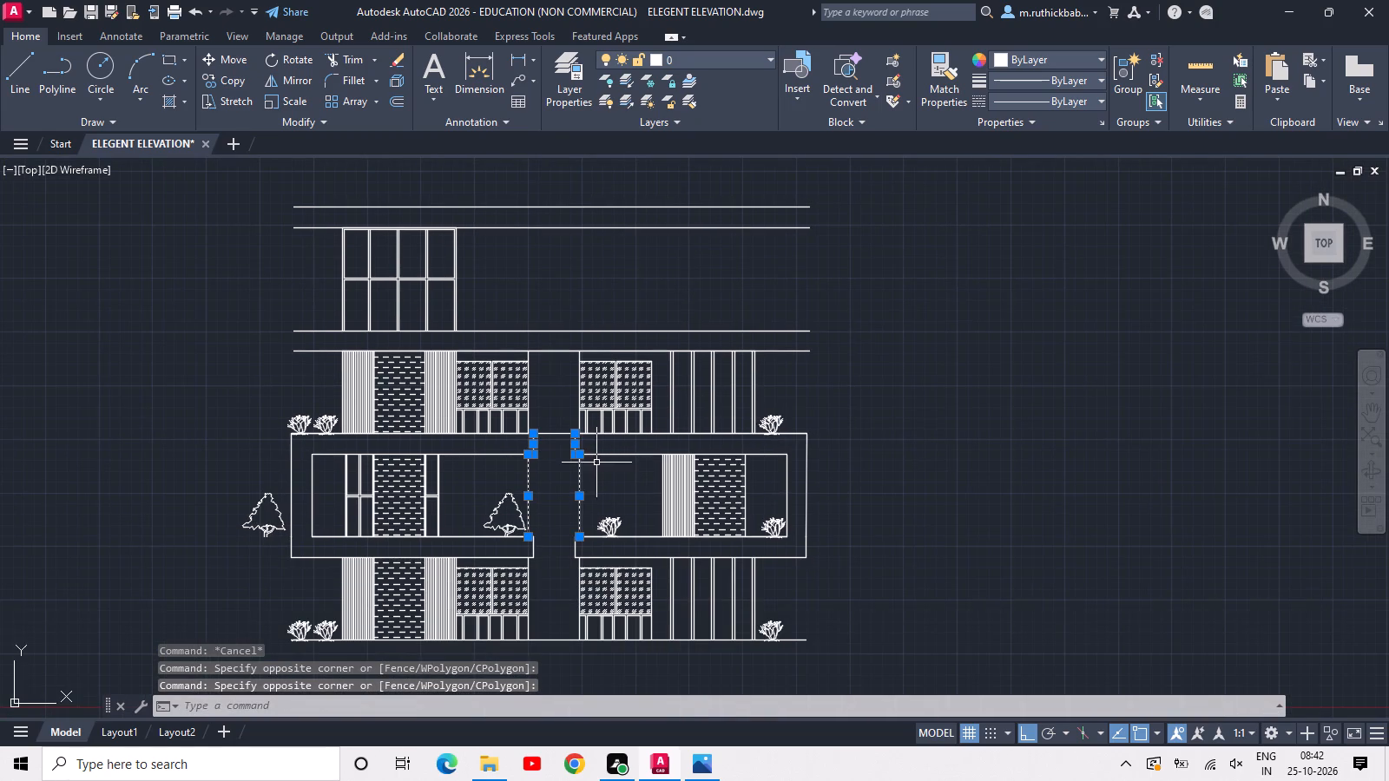
text(CO)
key(space)
click(808, 557)
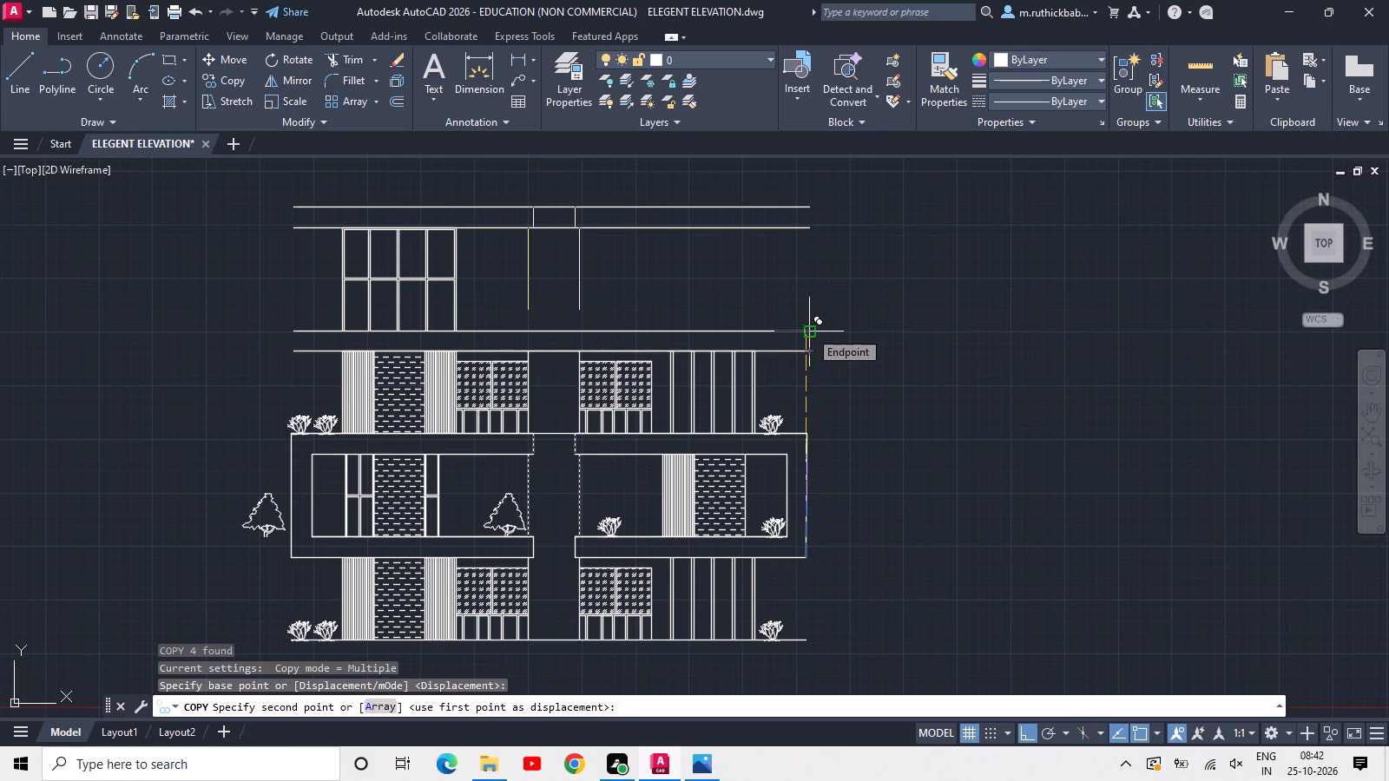
click(809, 330)
key(Escape)
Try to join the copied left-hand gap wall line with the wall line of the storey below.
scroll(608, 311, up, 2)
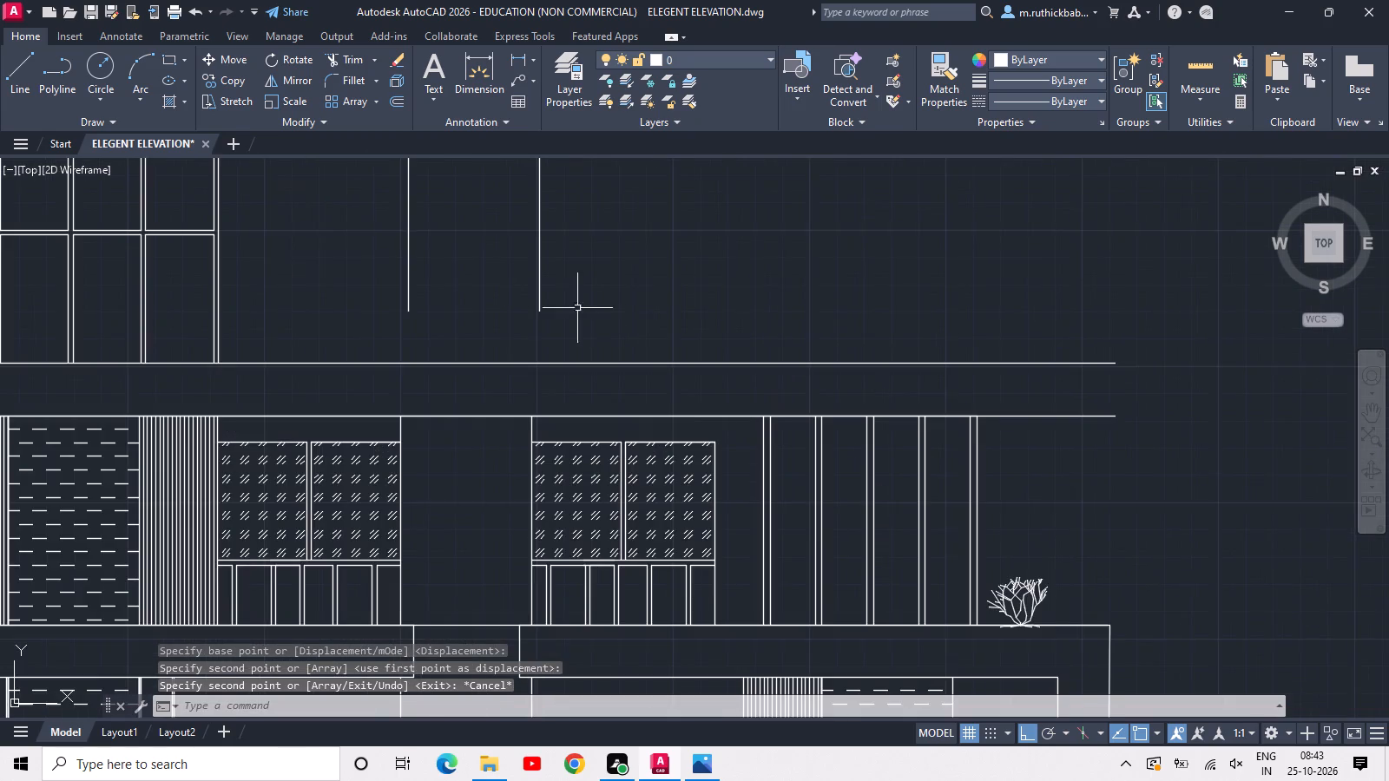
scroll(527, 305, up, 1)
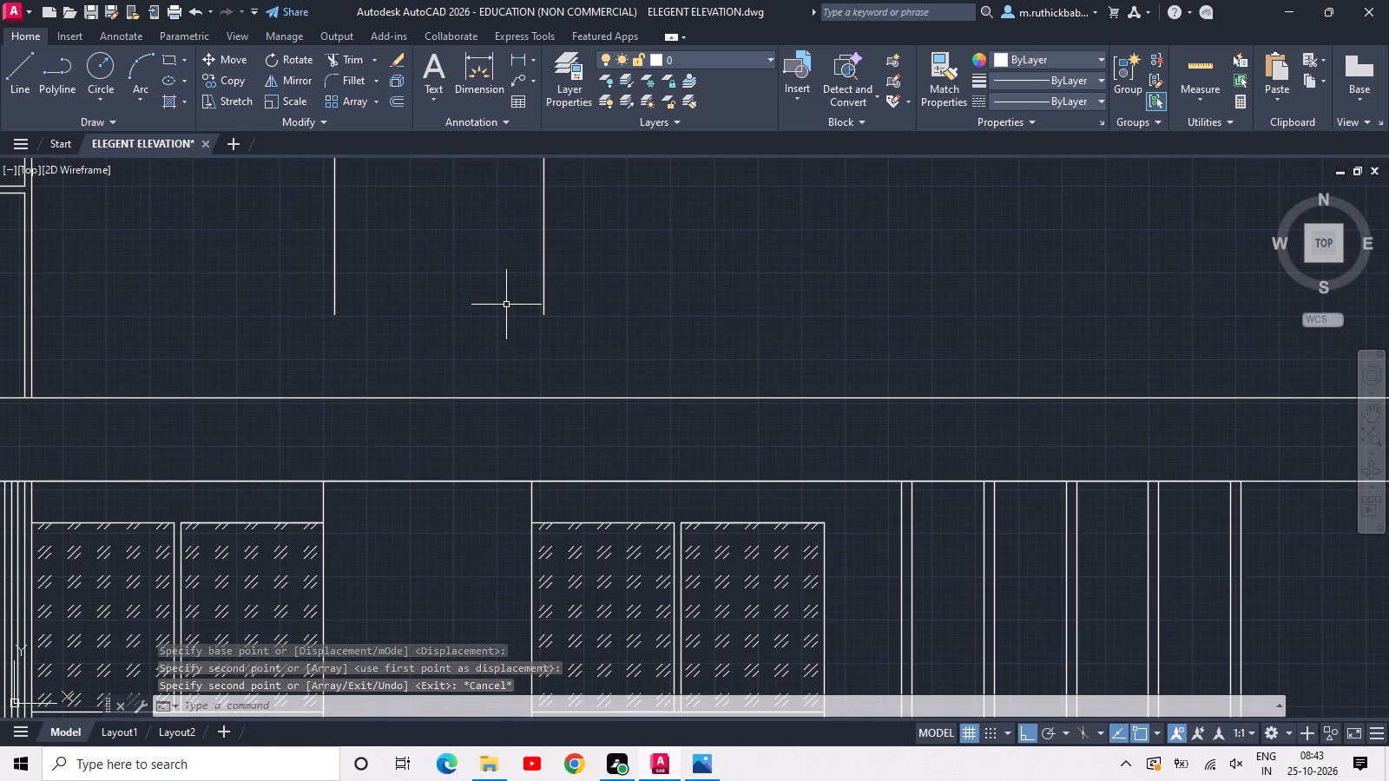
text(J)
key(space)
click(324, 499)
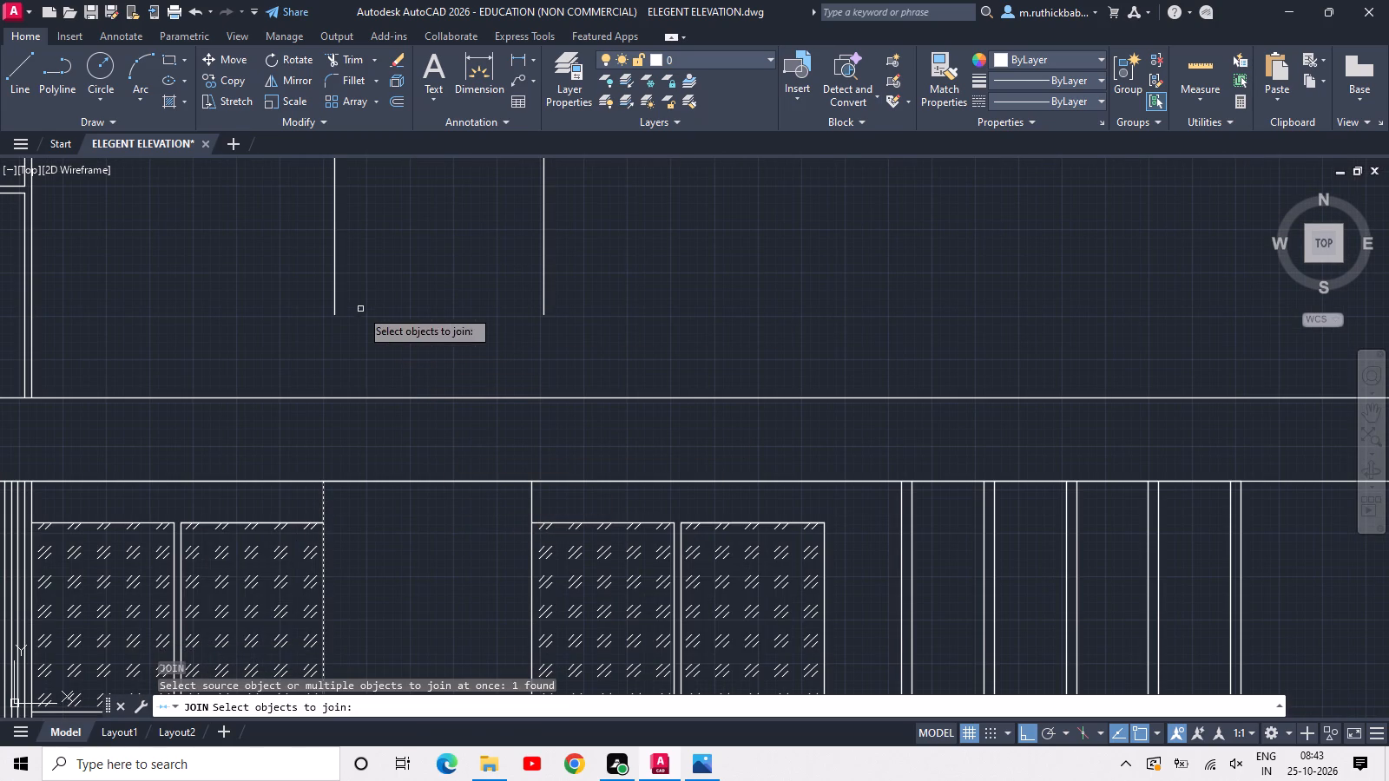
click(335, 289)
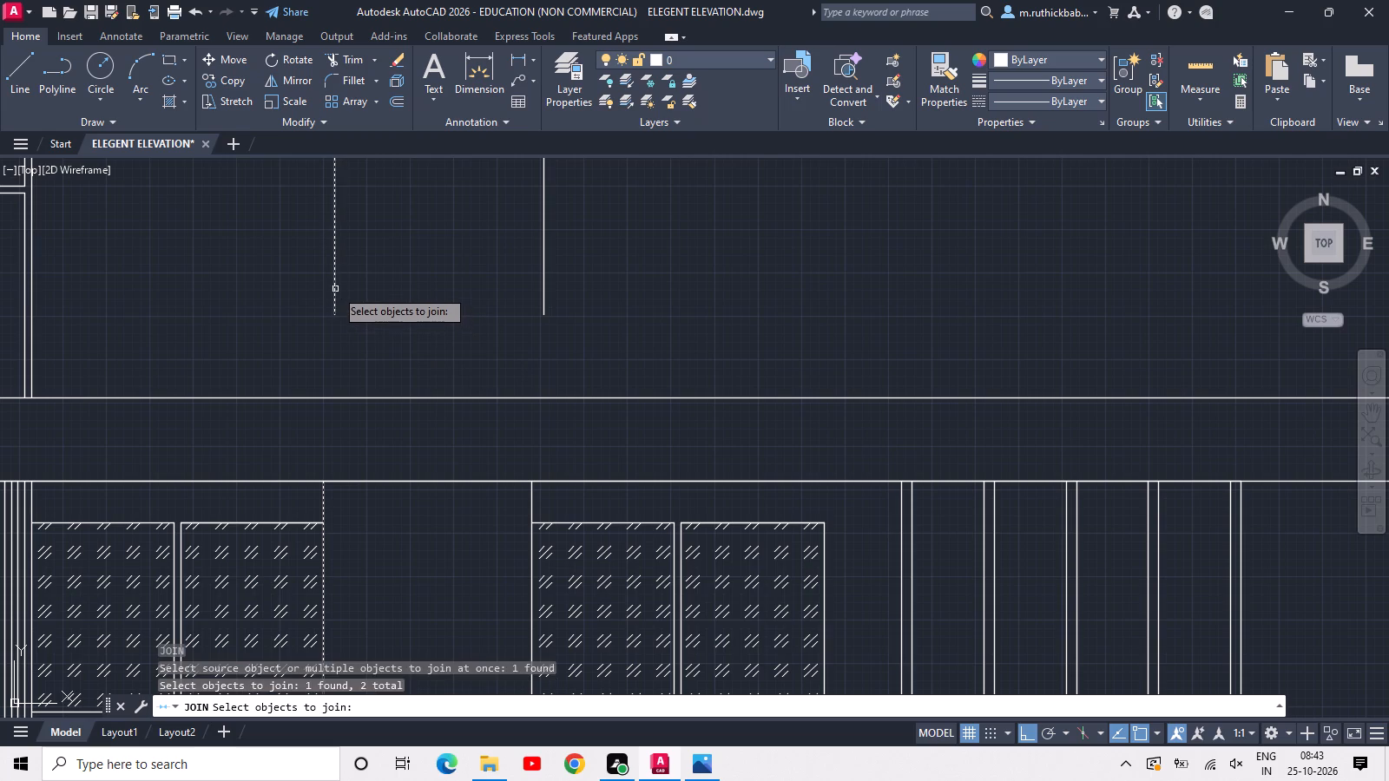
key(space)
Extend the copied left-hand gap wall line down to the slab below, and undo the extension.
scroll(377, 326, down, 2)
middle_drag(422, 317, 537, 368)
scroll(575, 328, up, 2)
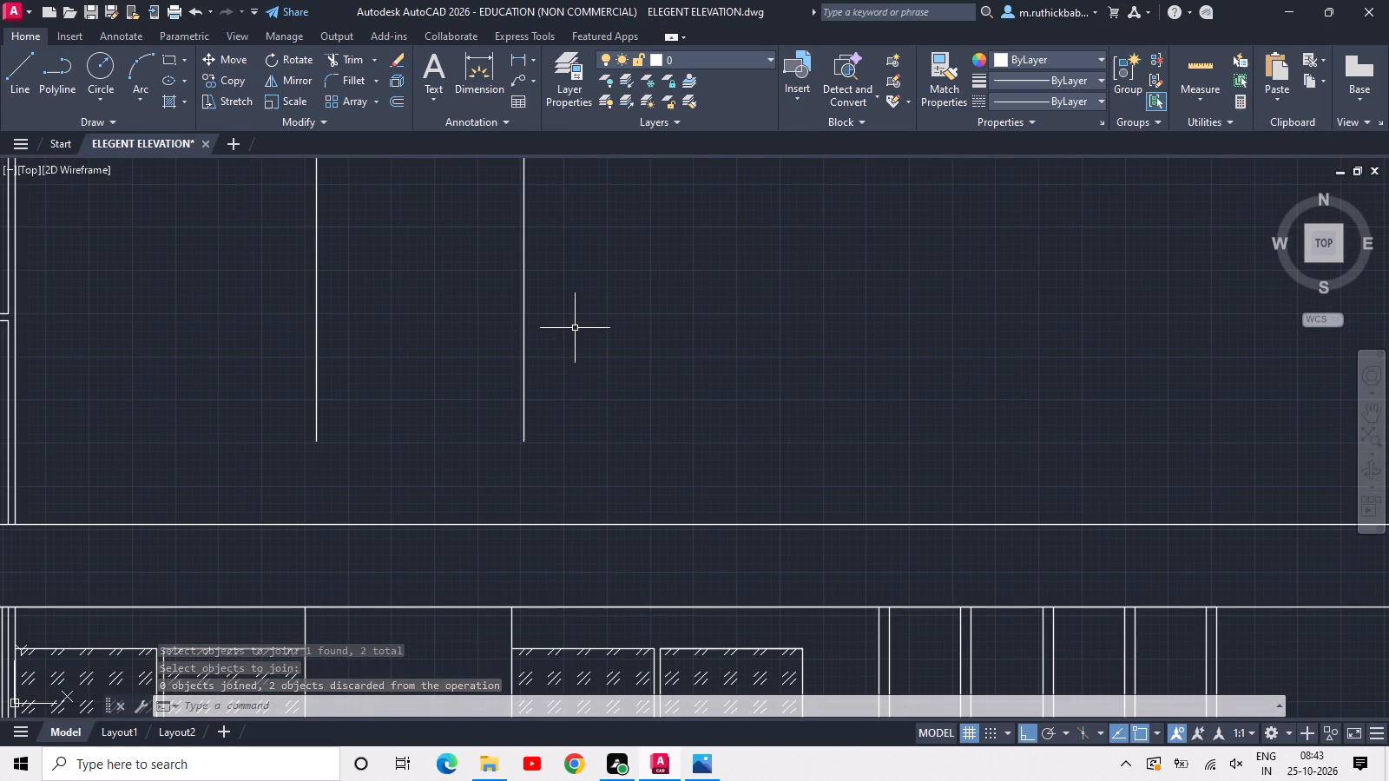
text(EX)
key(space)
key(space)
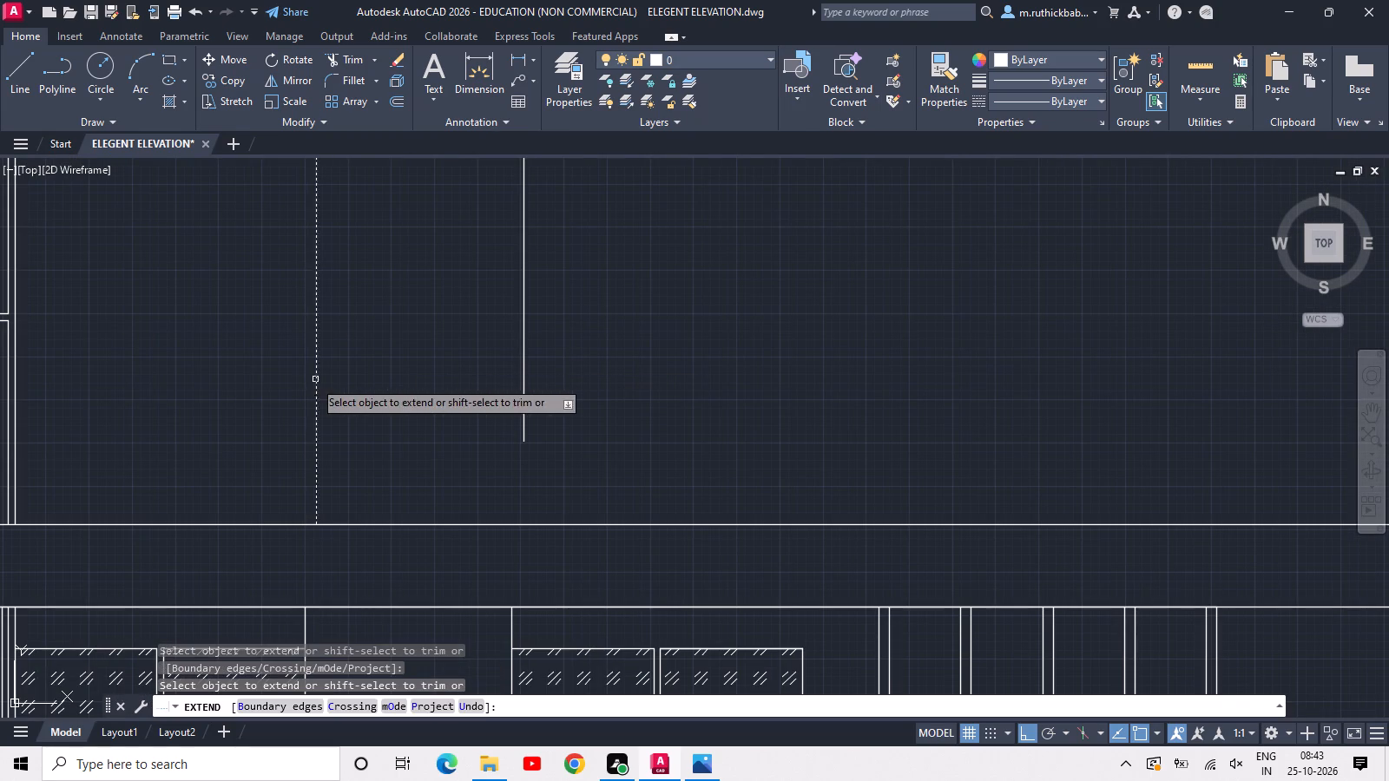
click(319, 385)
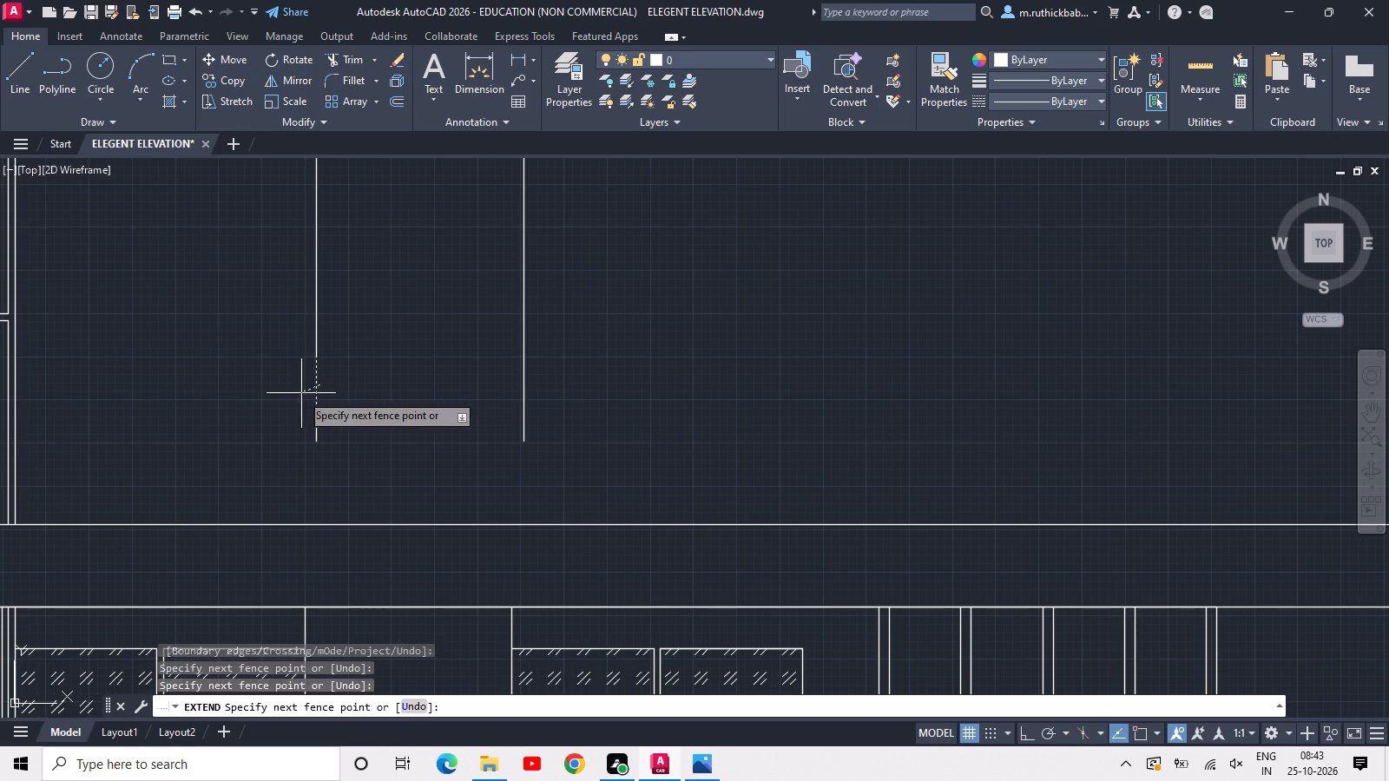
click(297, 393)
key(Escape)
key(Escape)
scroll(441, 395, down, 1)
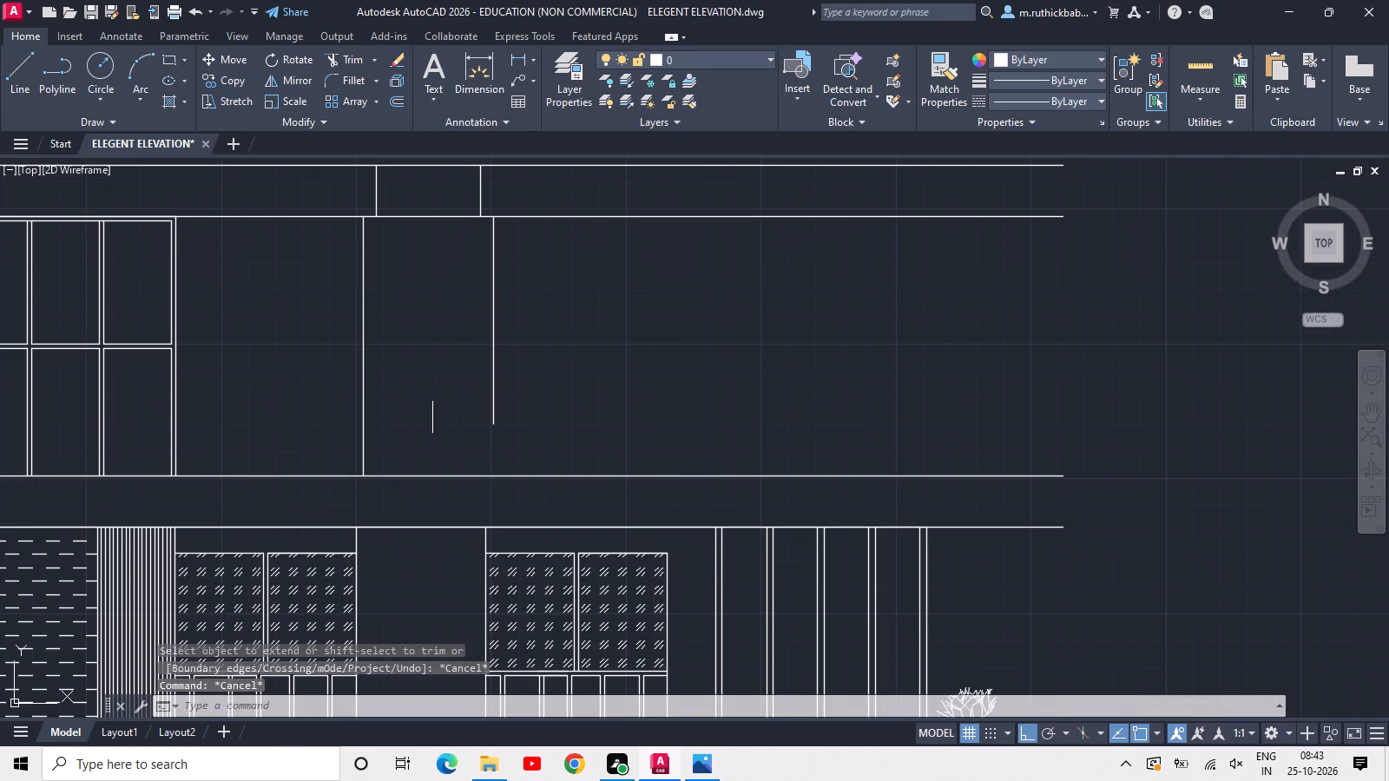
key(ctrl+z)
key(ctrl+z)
Move the four copied gap lines horizontally so the wall lines align with those of the storey below.
scroll(432, 385, down, 3)
drag(482, 356, 444, 364)
click(339, 377)
scroll(433, 322, up, 2)
click(484, 287)
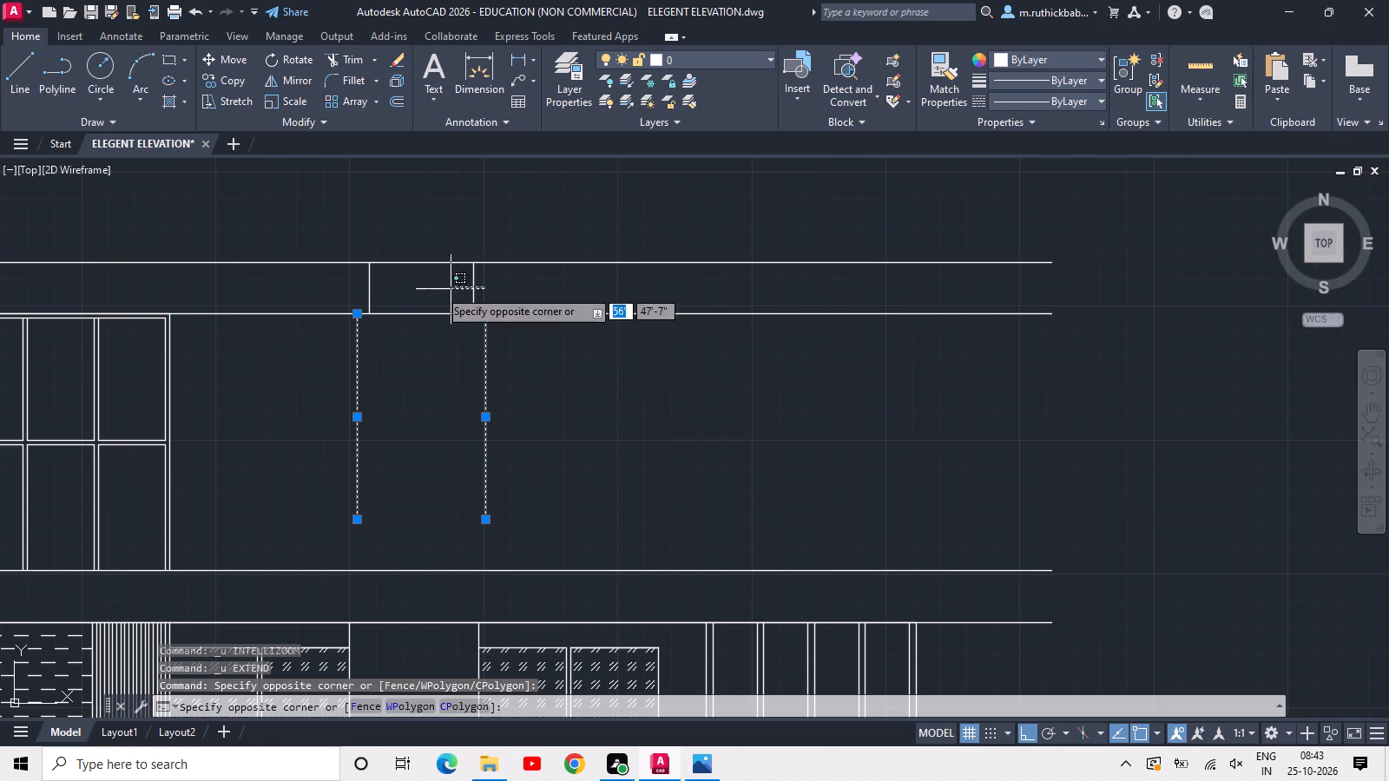
click(354, 291)
key(m)
key(o)
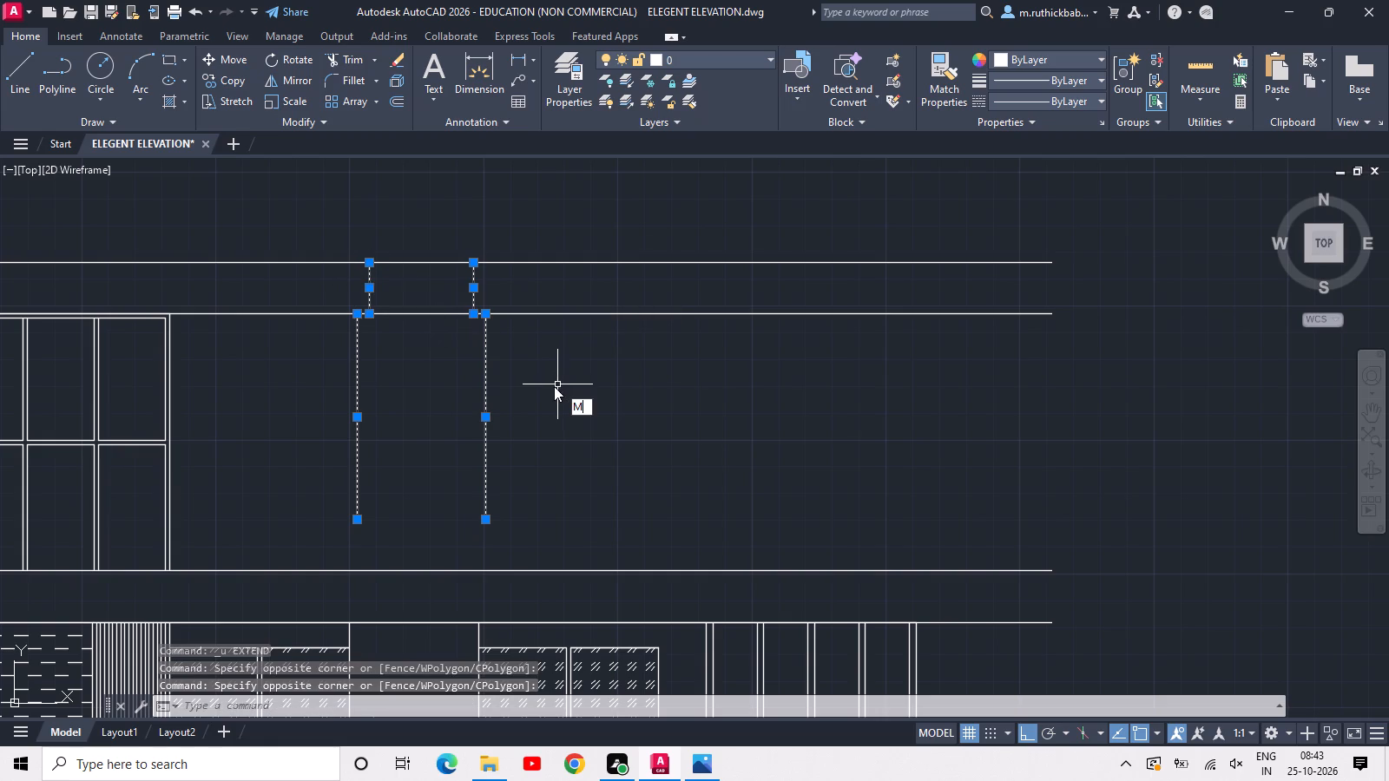
text(V)
key(space)
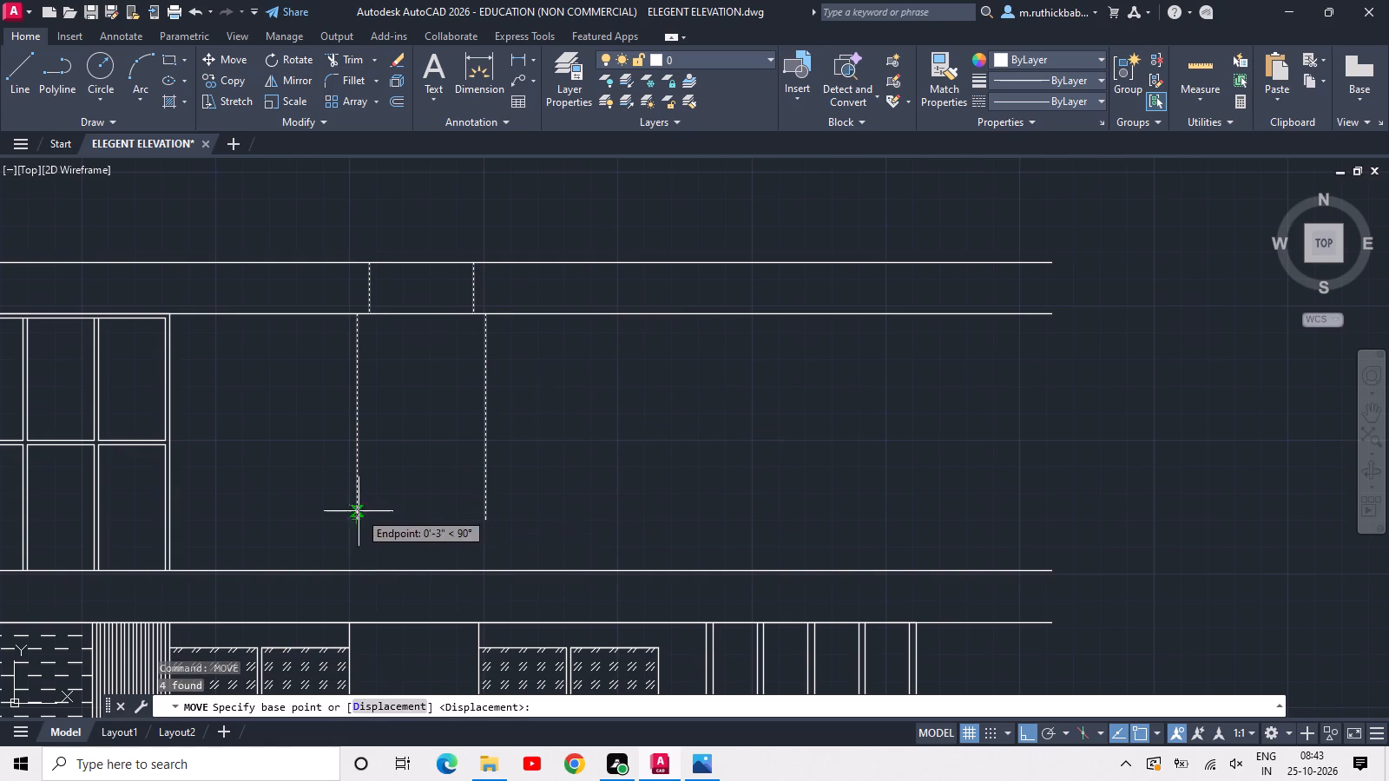
click(359, 511)
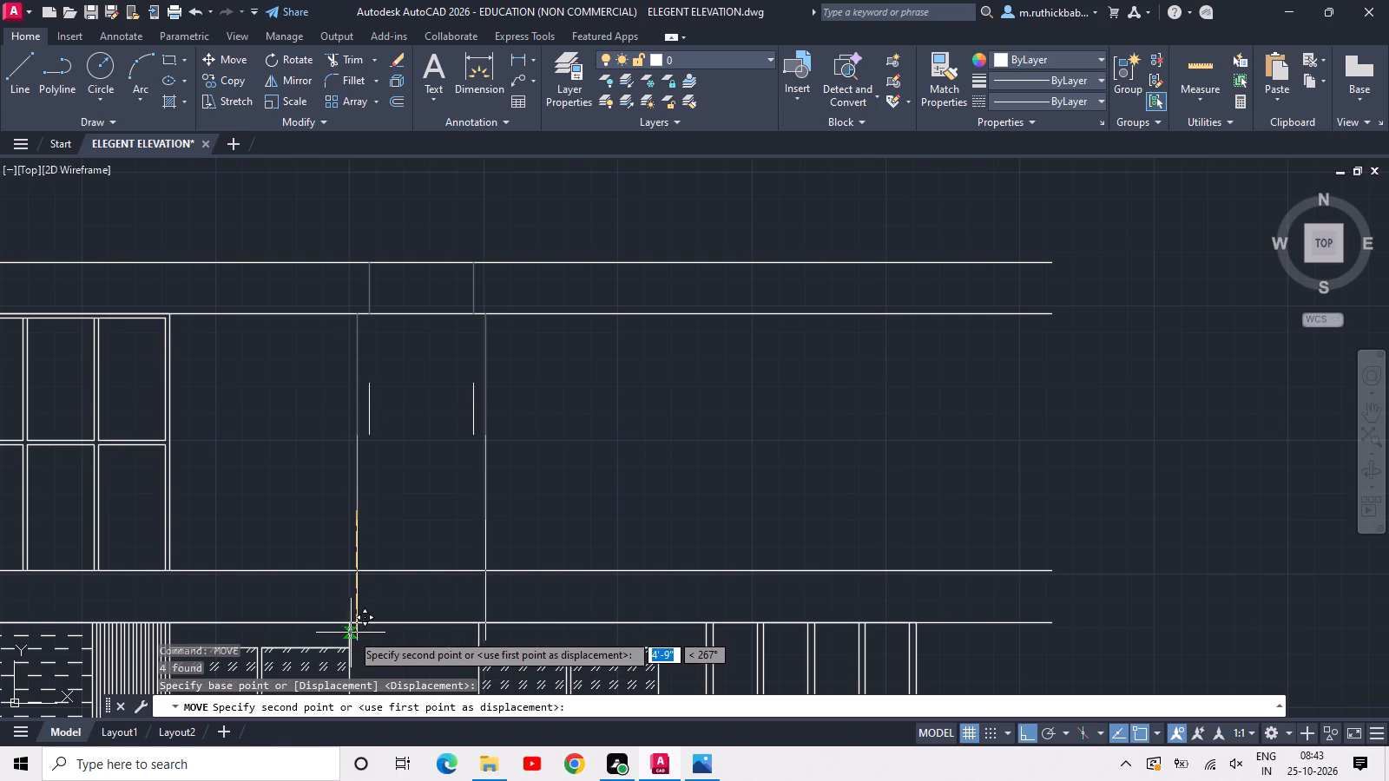
click(348, 513)
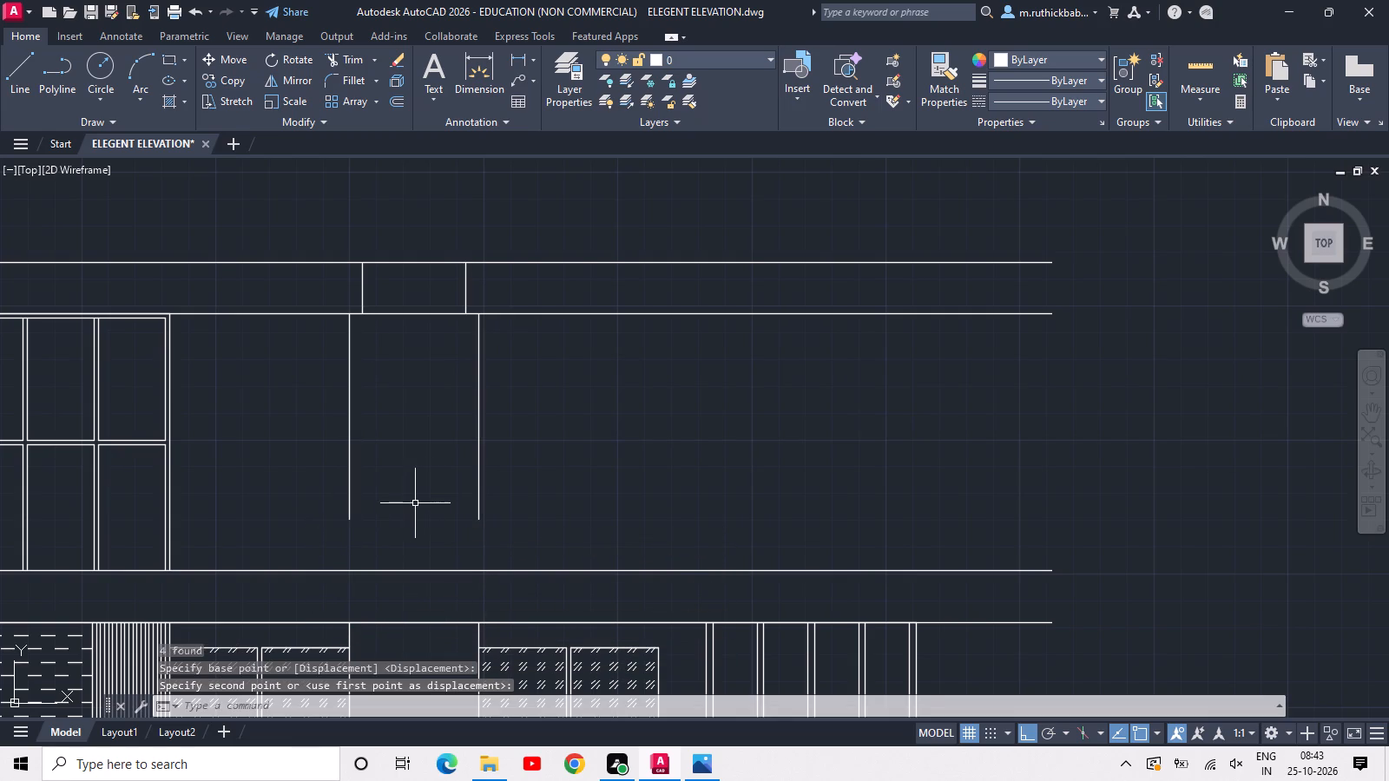
Extend both top-storey gap wall lines down to the lower line of the slab beneath them.
text(EX)
key(space)
key(space)
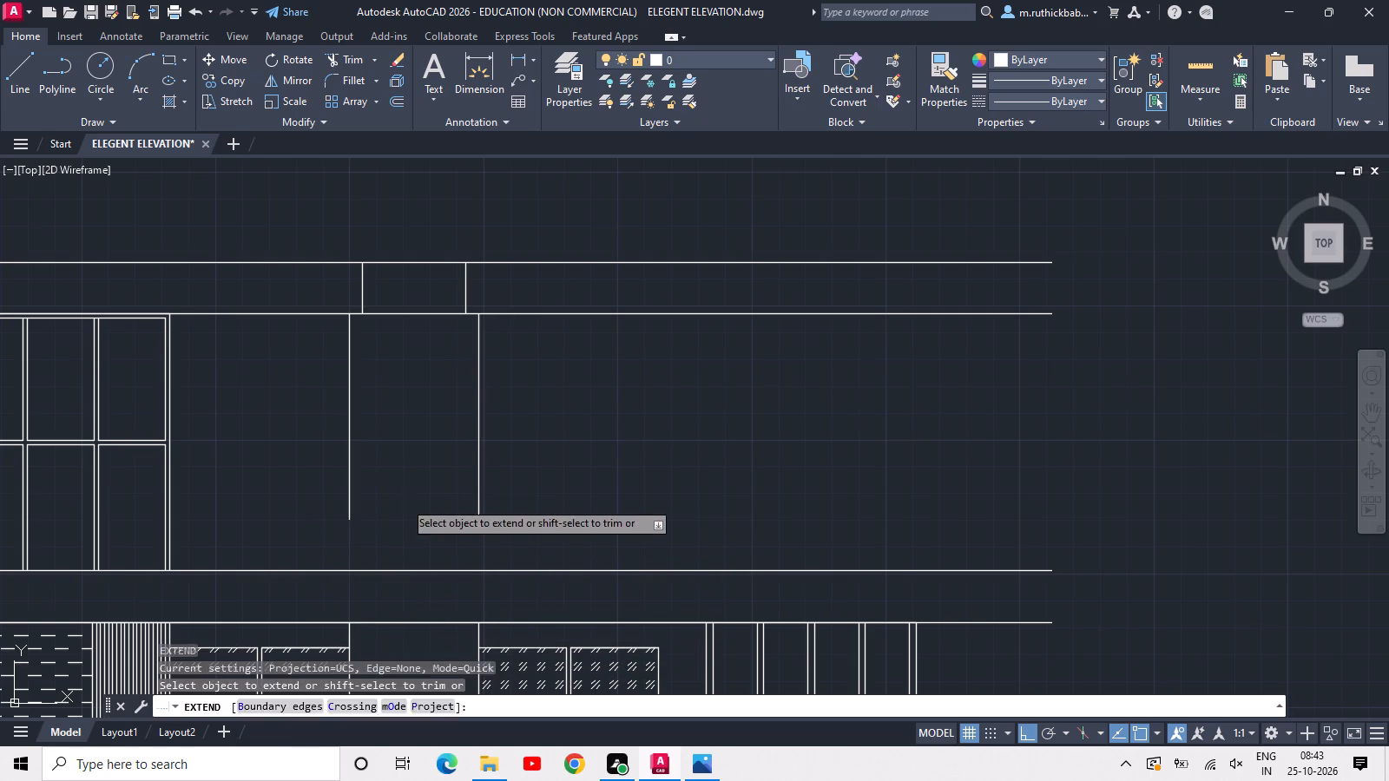
click(402, 490)
click(293, 472)
drag(398, 490, 366, 489)
click(305, 488)
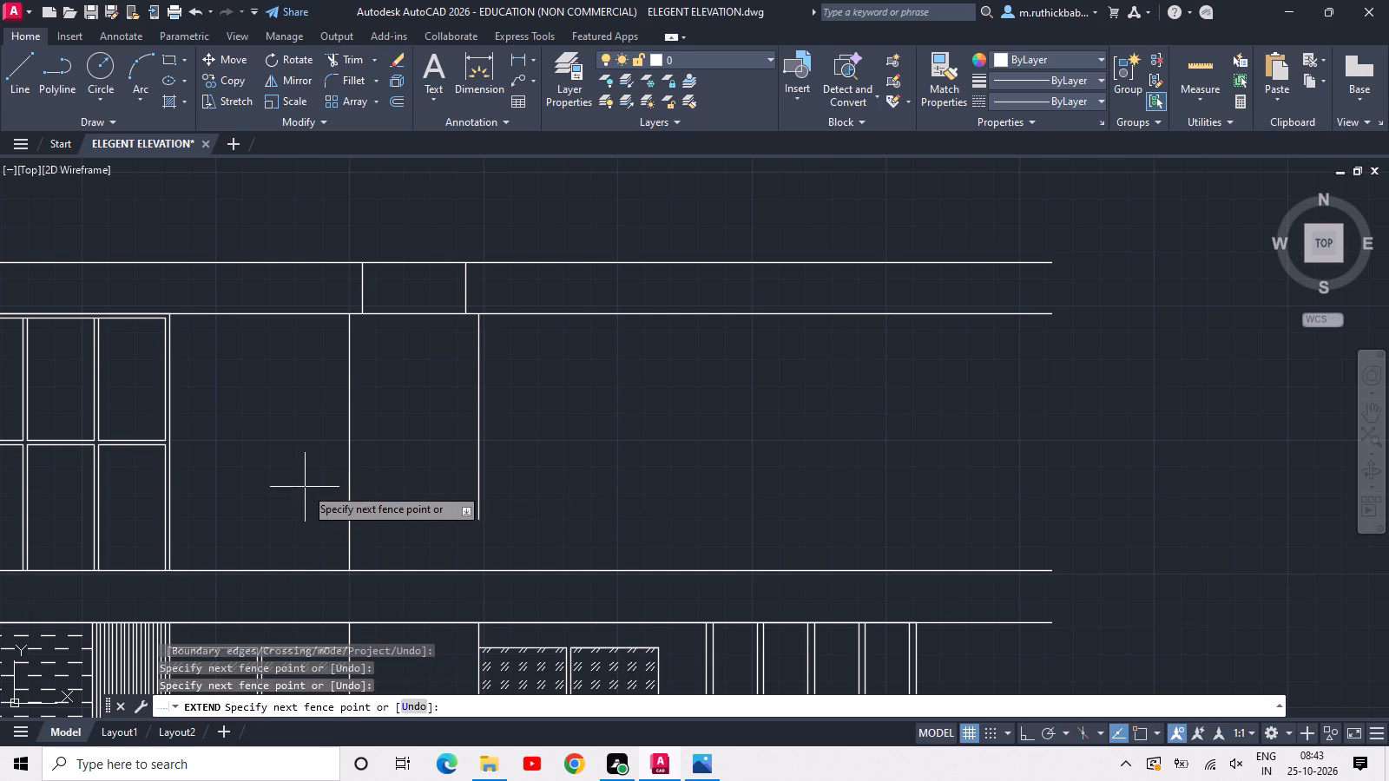
click(401, 486)
click(422, 482)
click(501, 469)
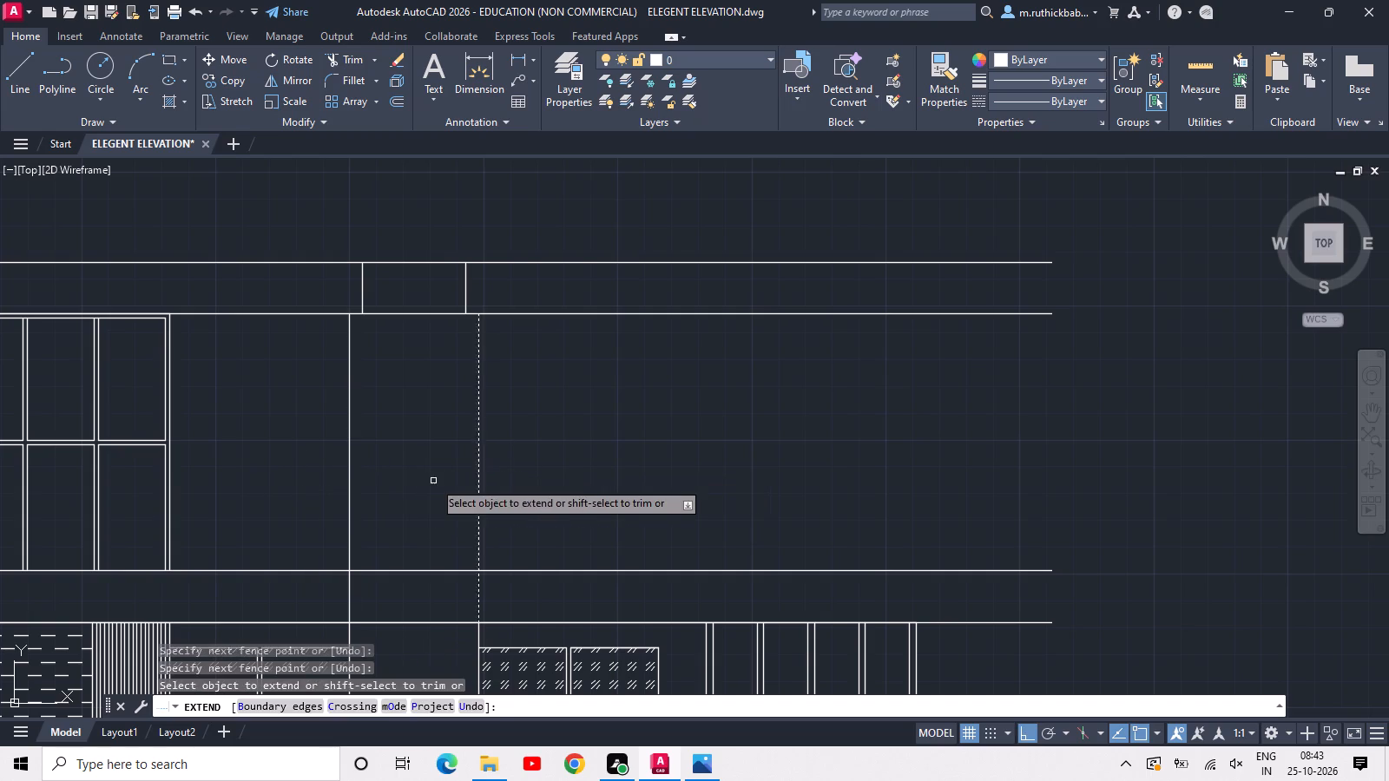
click(433, 481)
click(529, 479)
scroll(529, 479, down, 1)
key(Escape)
key(Escape)
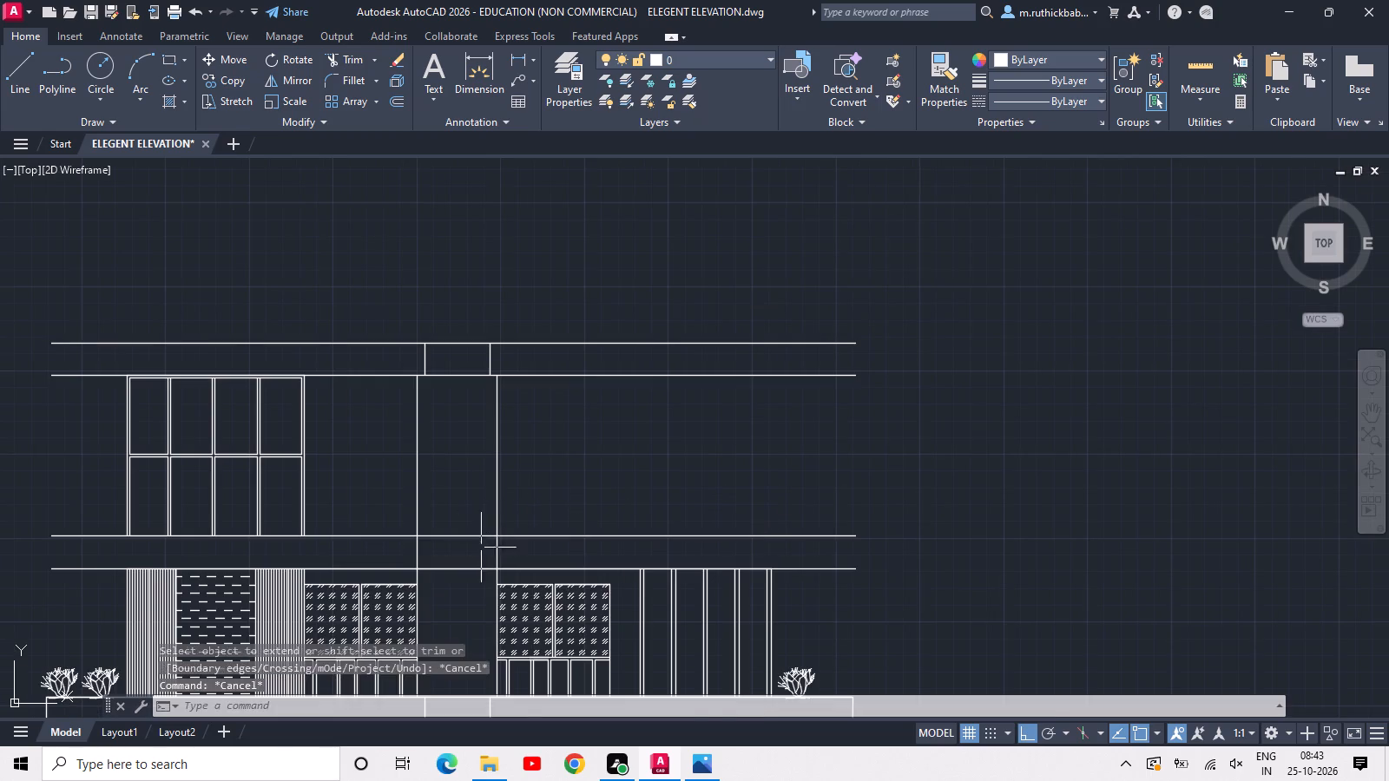
Trim both gap wall lines where they pass through the slab below the top storey.
scroll(472, 559, up, 2)
text(TR)
key(space)
key(space)
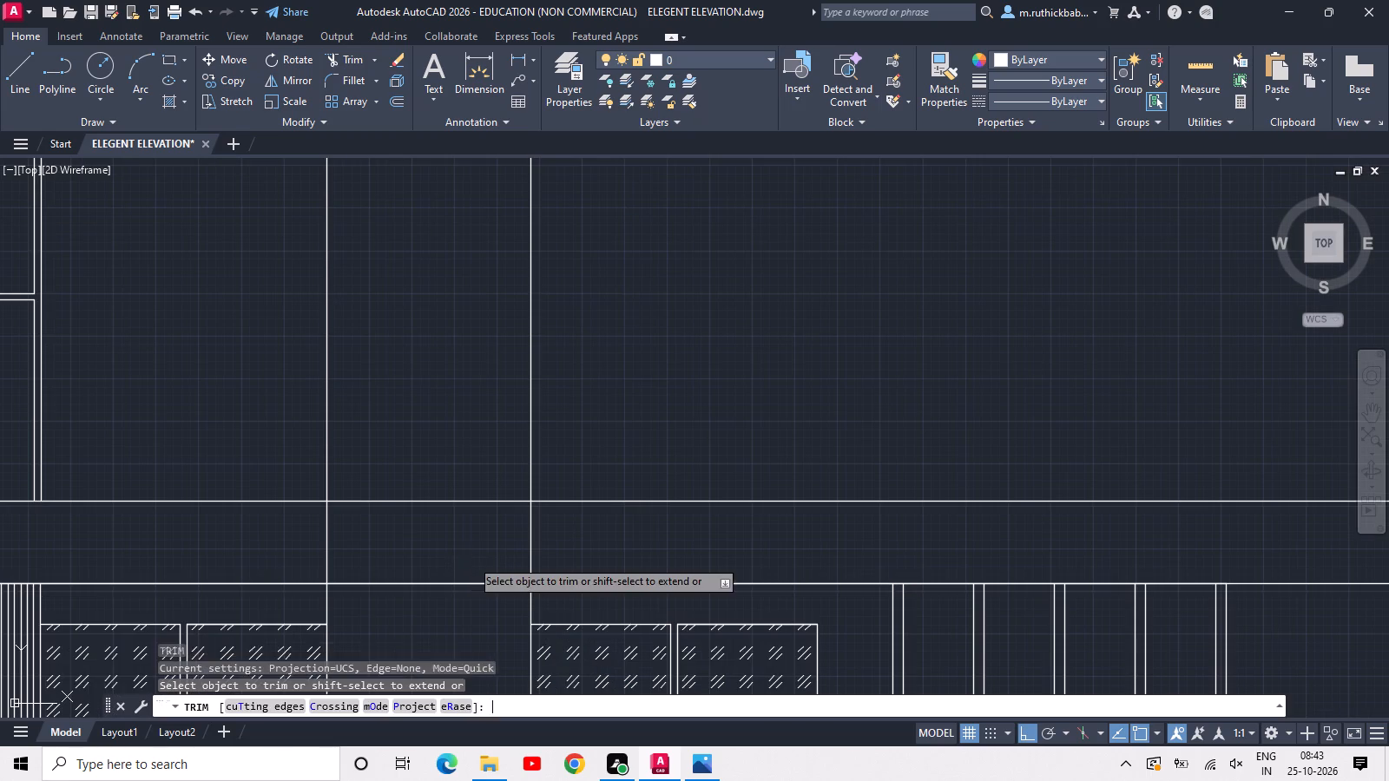
drag(259, 542, 286, 542)
scroll(587, 544, down, 1)
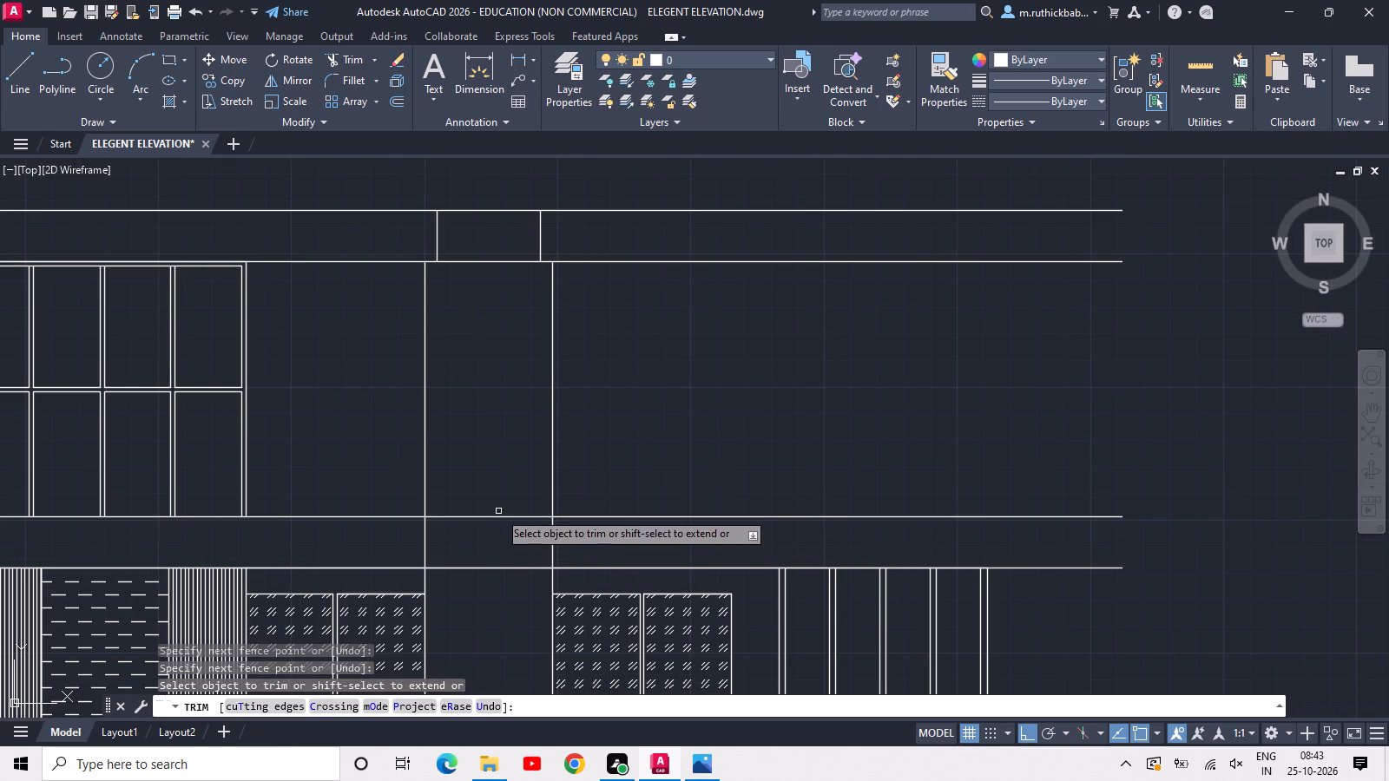
click(413, 541)
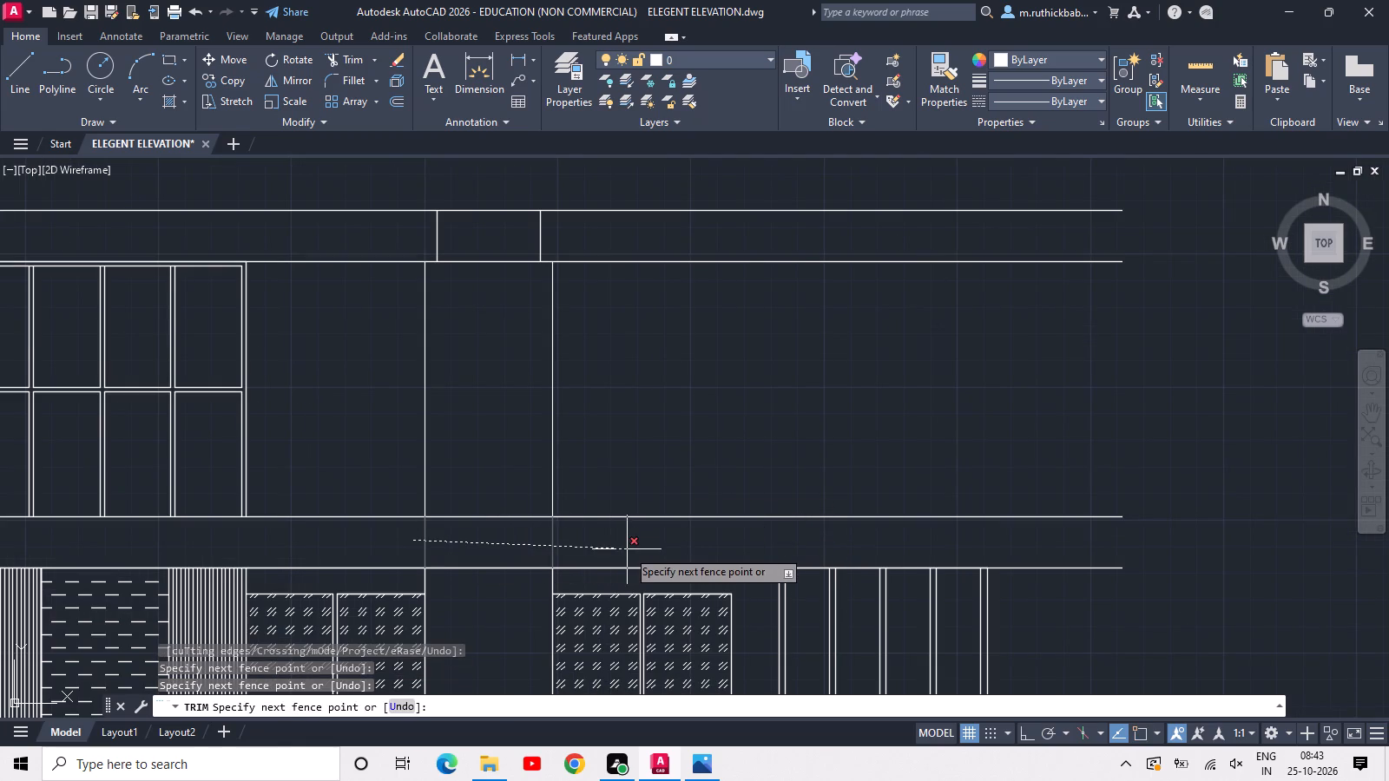
click(612, 541)
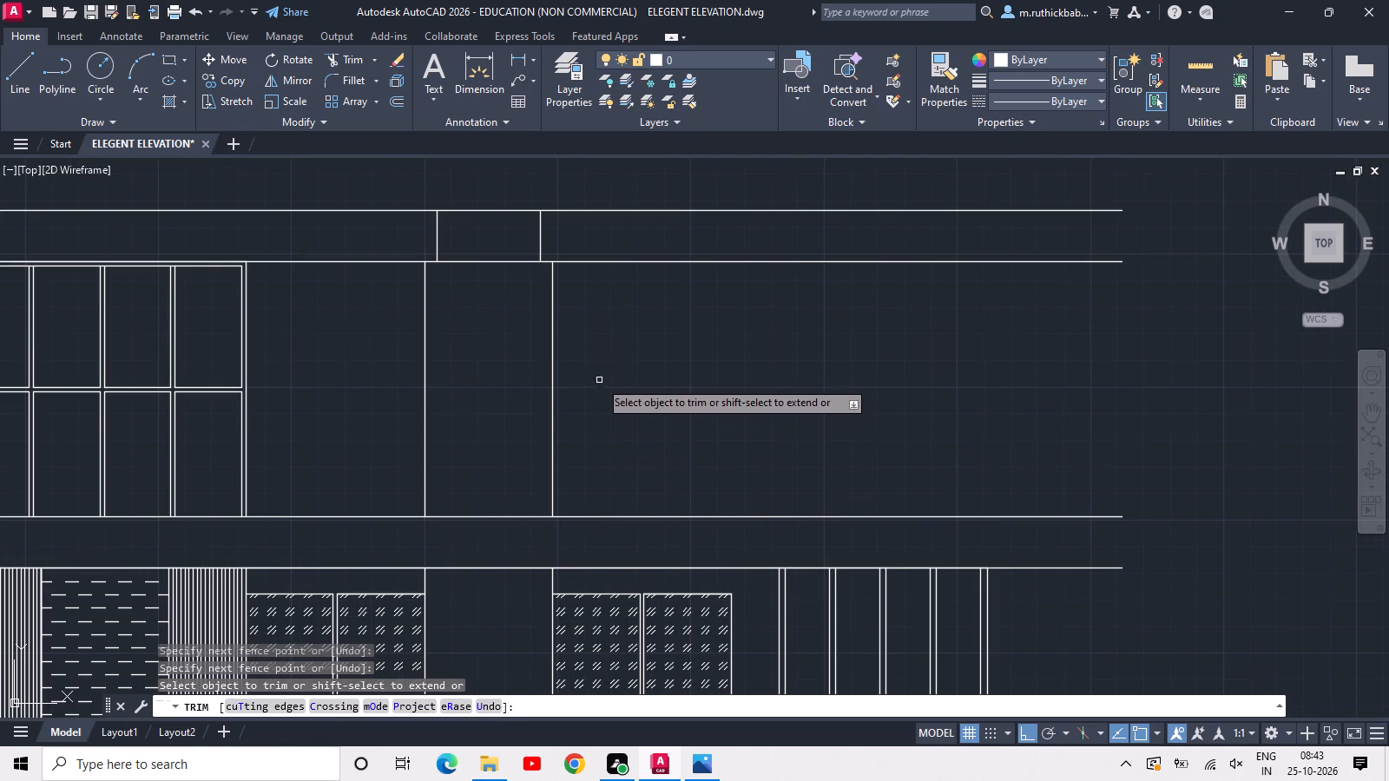
key(Escape)
key(Escape)
Copy the top slab's two short gap-end lines straight down into the slab below the top storey.
click(580, 253)
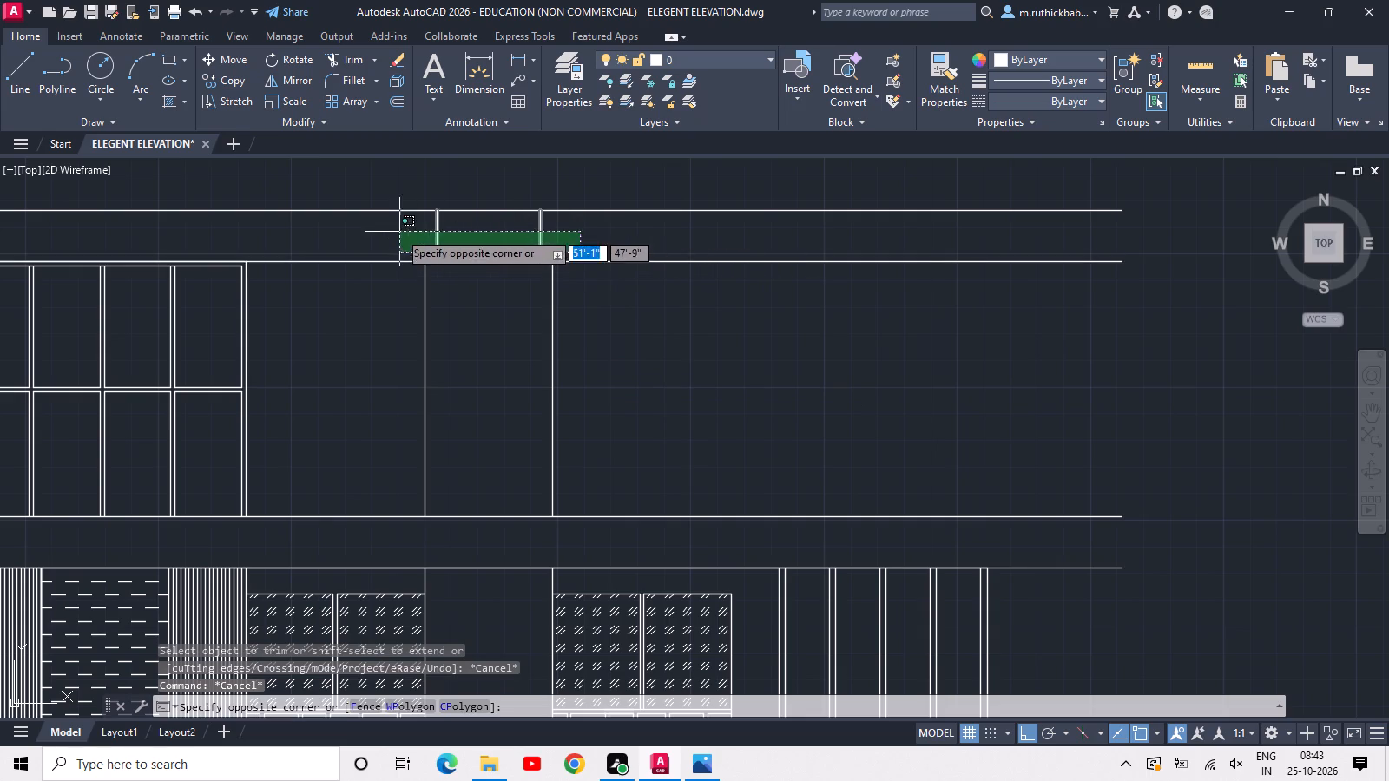
click(398, 231)
key(c)
key(o)
key(space)
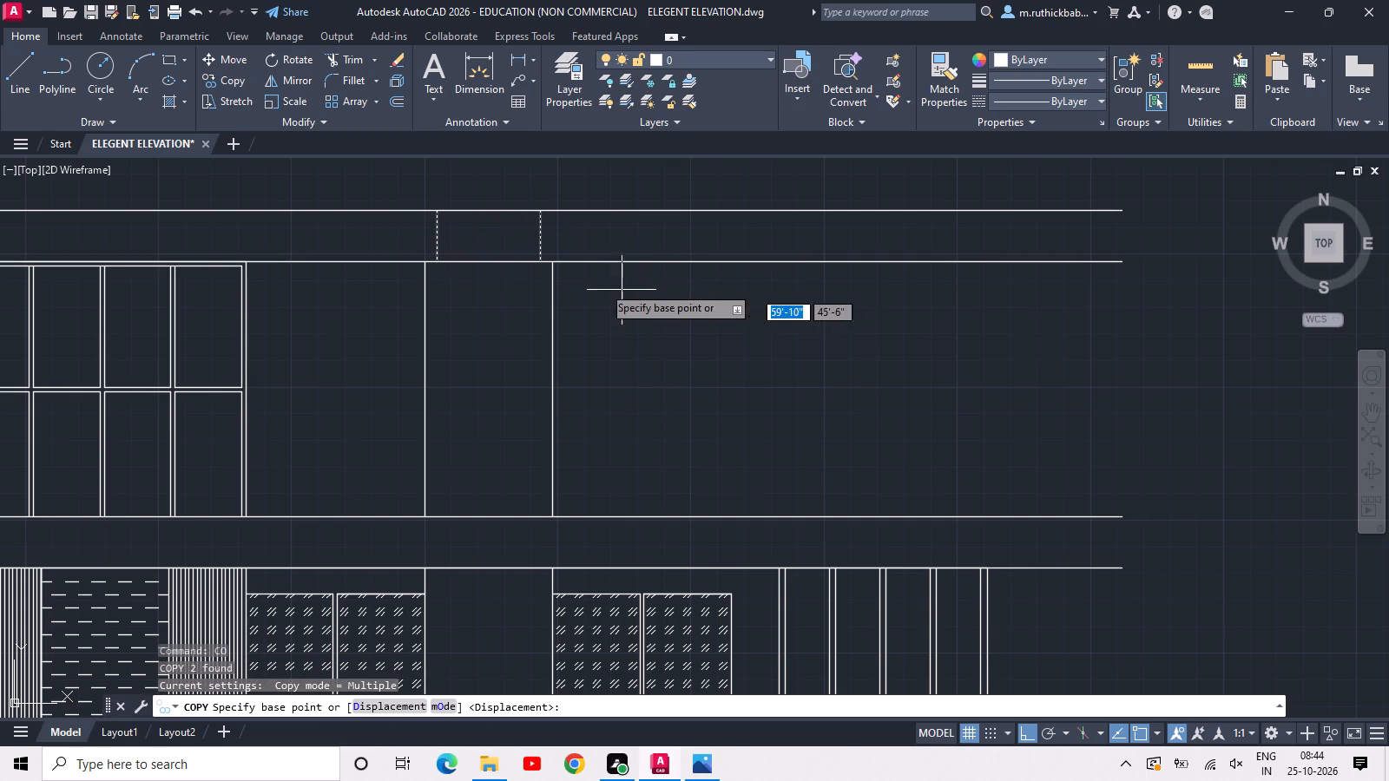
click(554, 262)
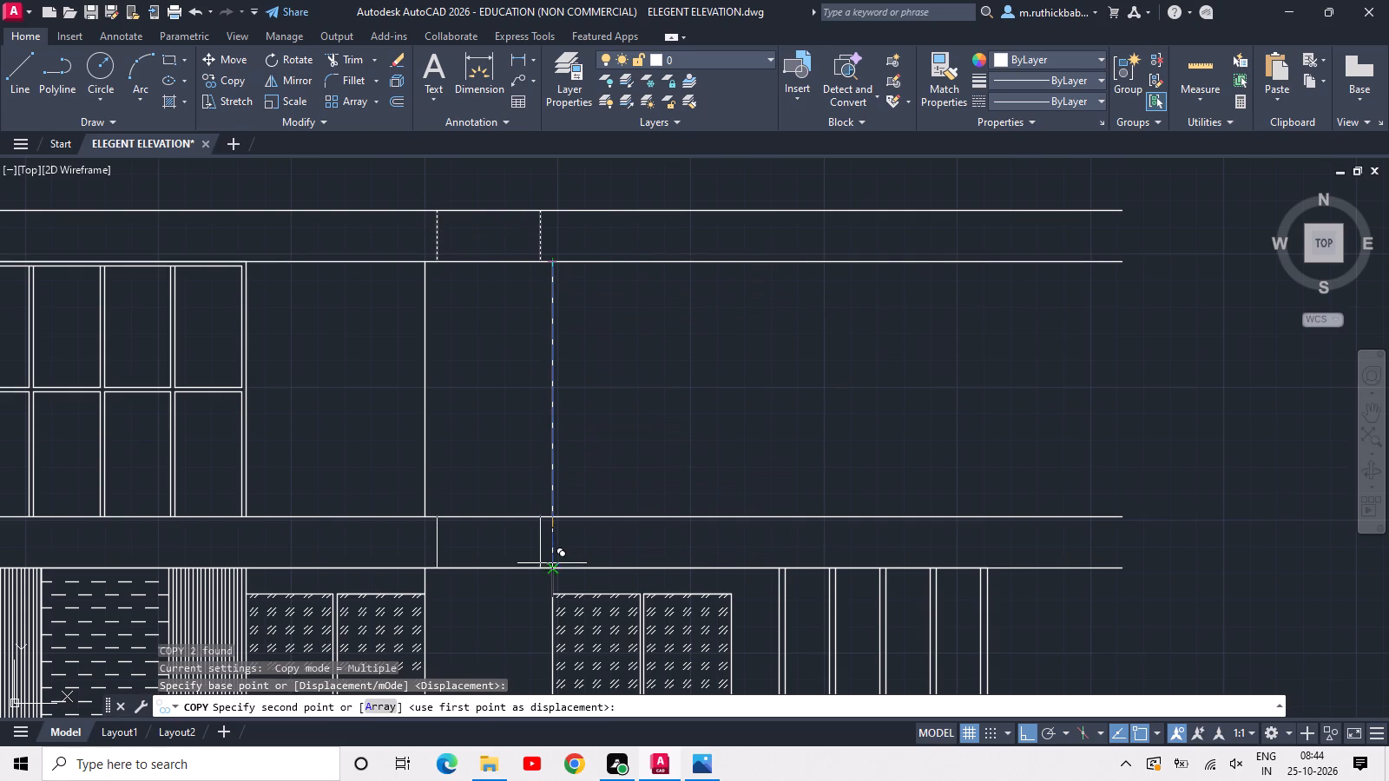
click(552, 568)
key(Escape)
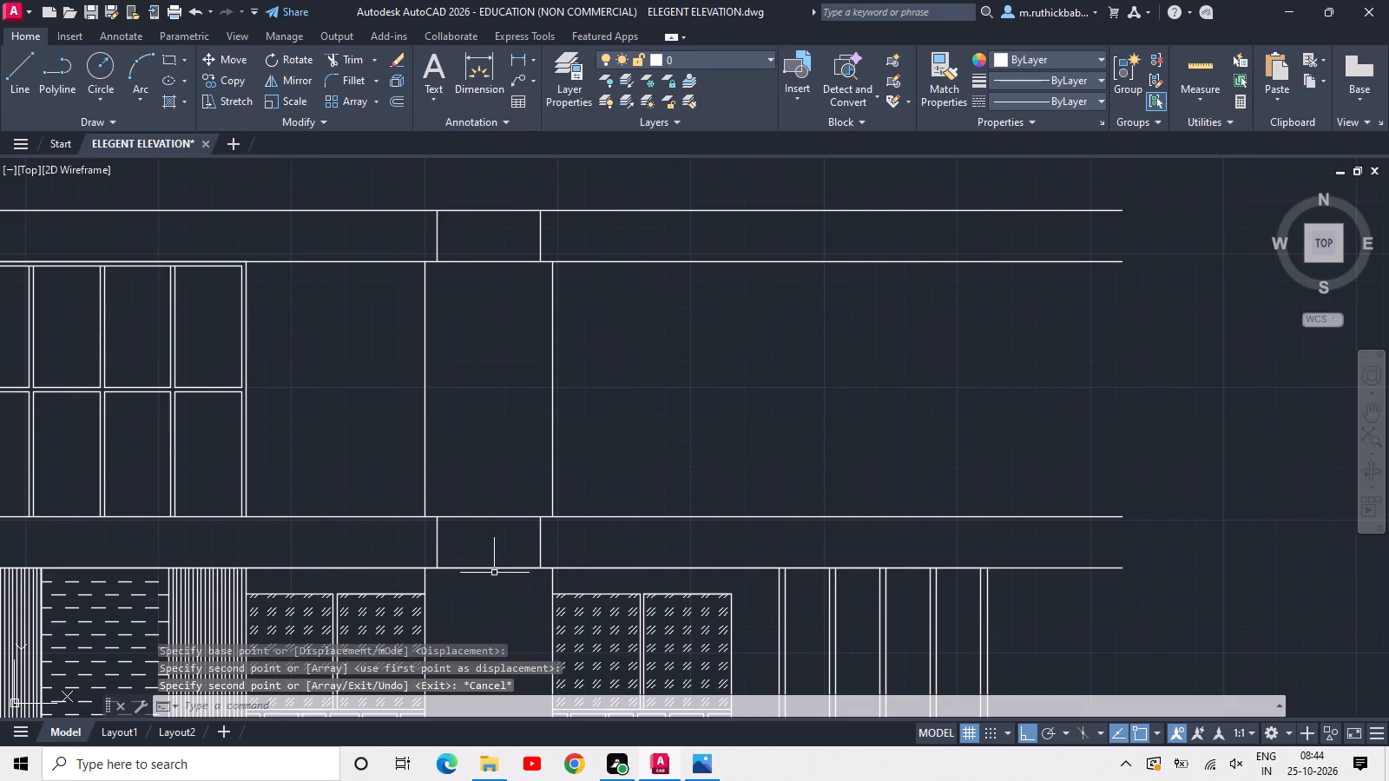
Trim the horizontal lines of the two upper slabs between their gap-end lines to open the central gap.
text(TR)
key(space)
key(space)
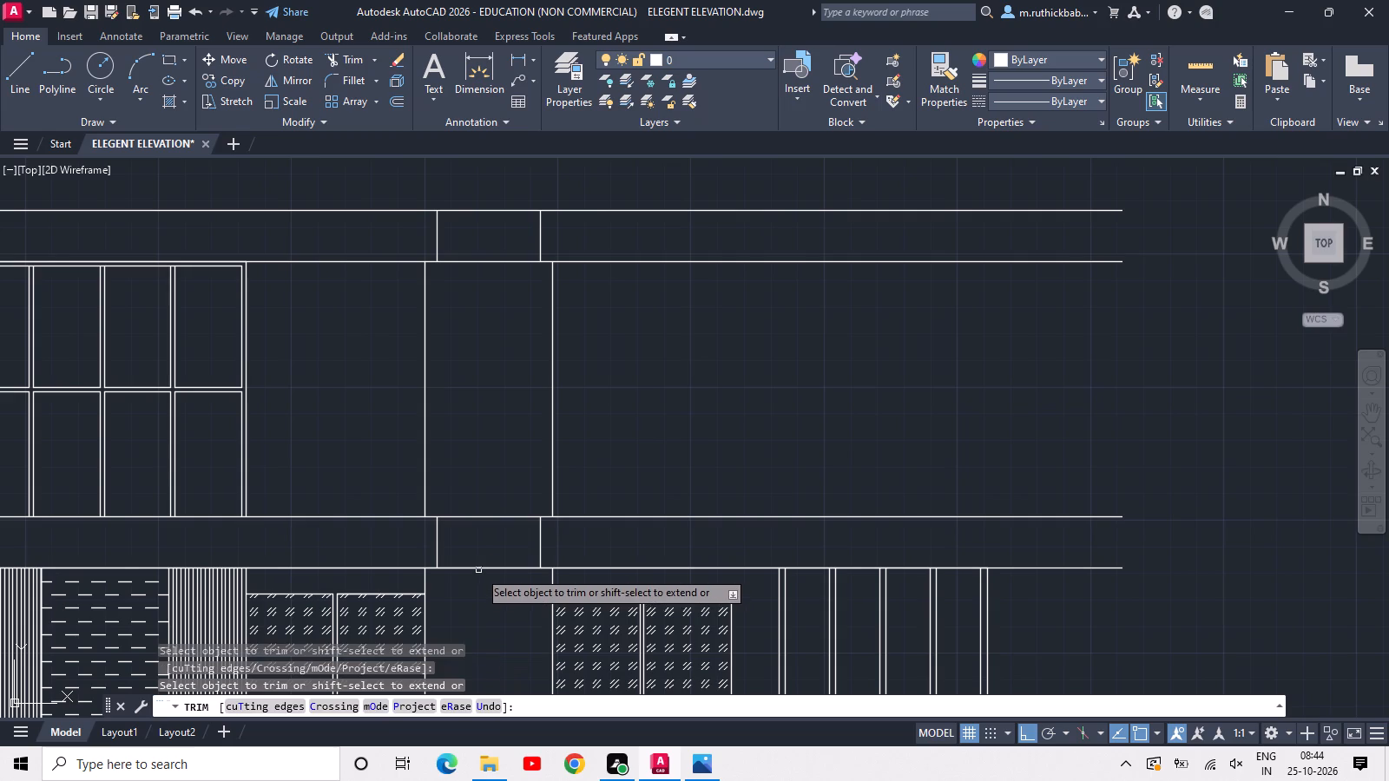
drag(487, 584, 494, 561)
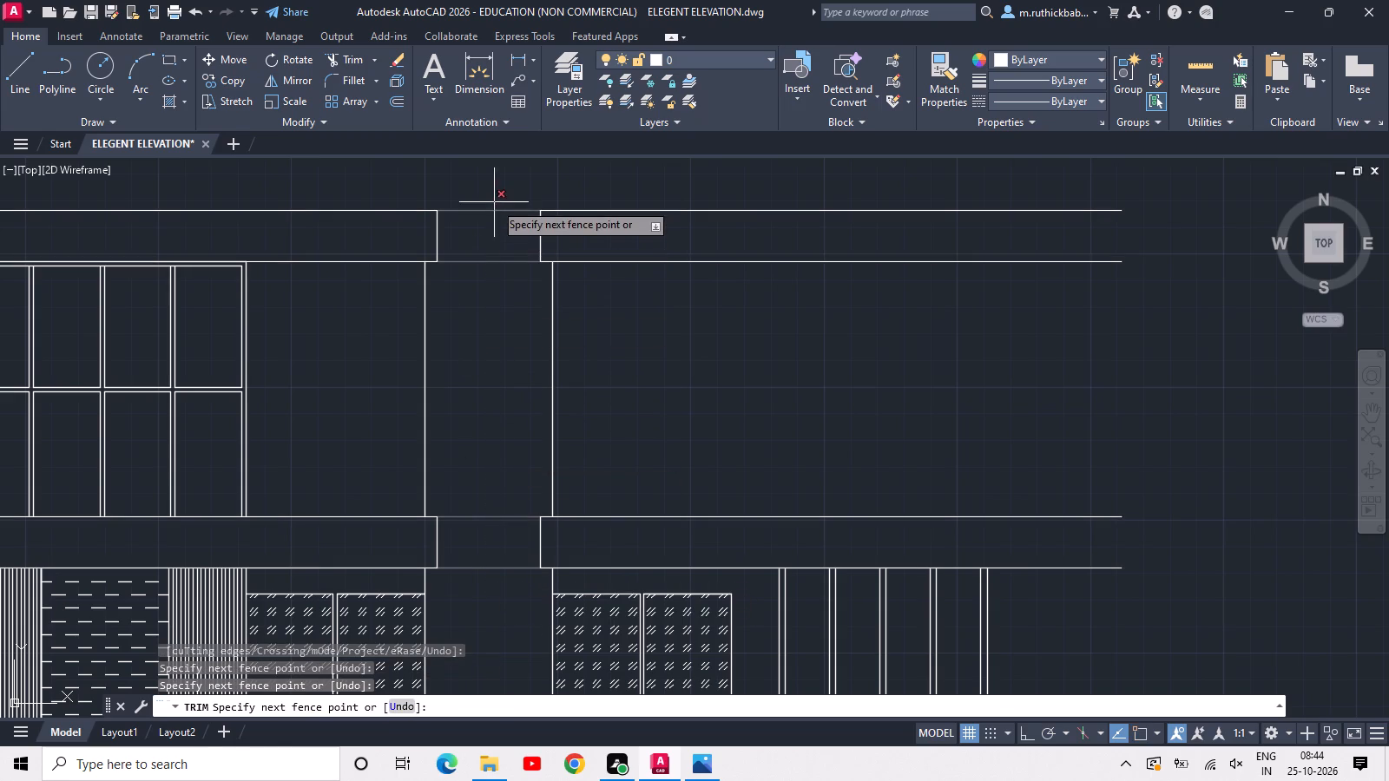
click(494, 193)
scroll(494, 194, down, 2)
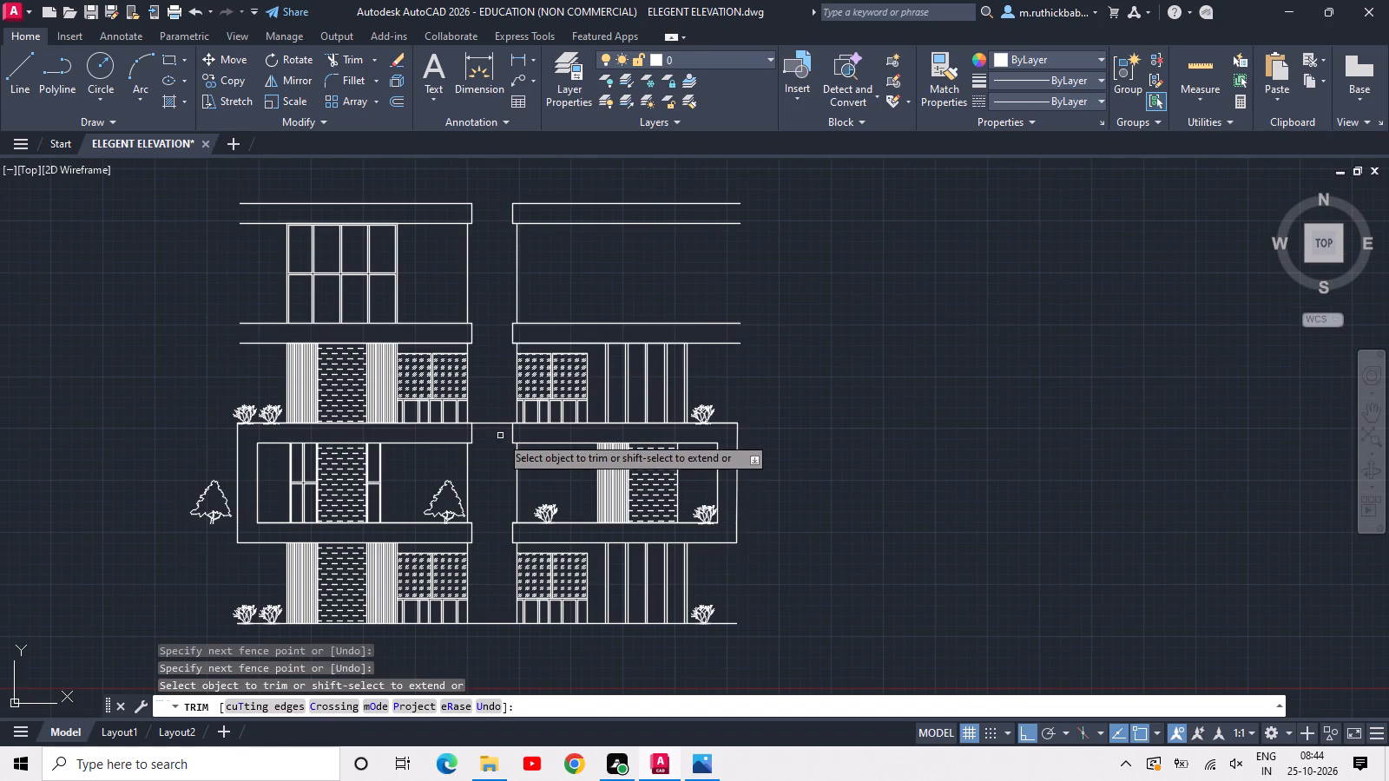
Trim the leftover upper line of the framed storey's top slab where it crosses the central gap.
click(500, 436)
click(494, 383)
scroll(494, 383, down, 1)
key(Escape)
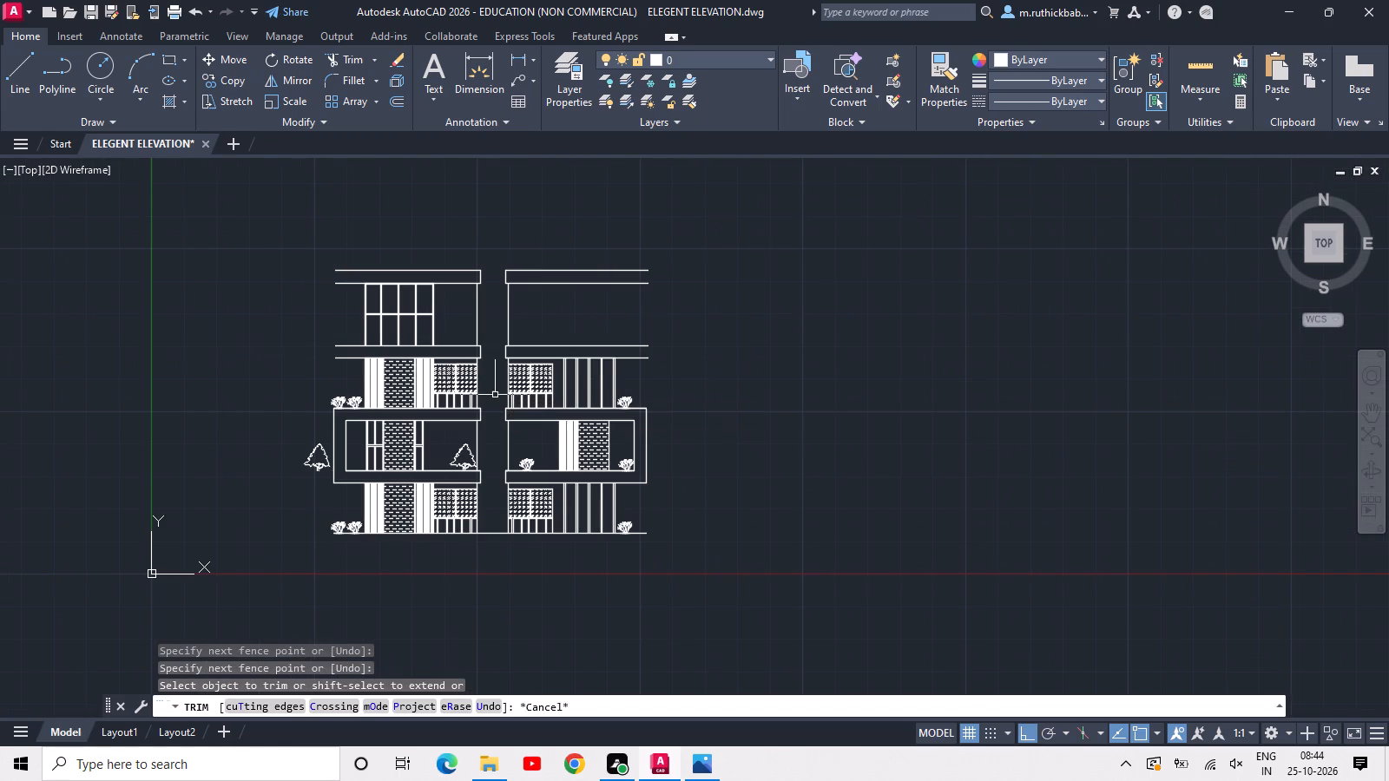
key(Escape)
Save the drawing.
key(ctrl+s)
key(ctrl+s)
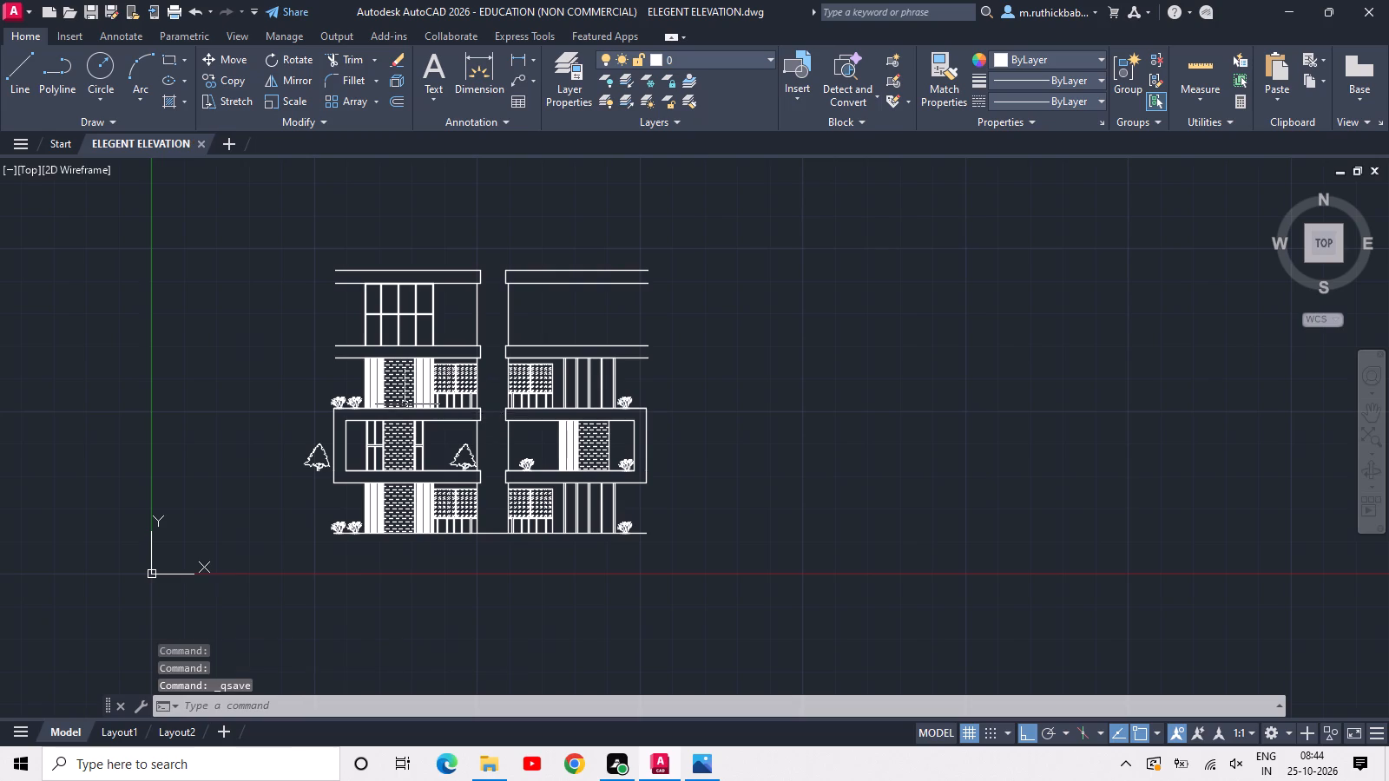
Copy the third storey's two left-hand shrubs onto the top storey's left-wing floor slab, one pair on each side of the large window.
scroll(359, 406, up, 4)
drag(392, 404, 384, 407)
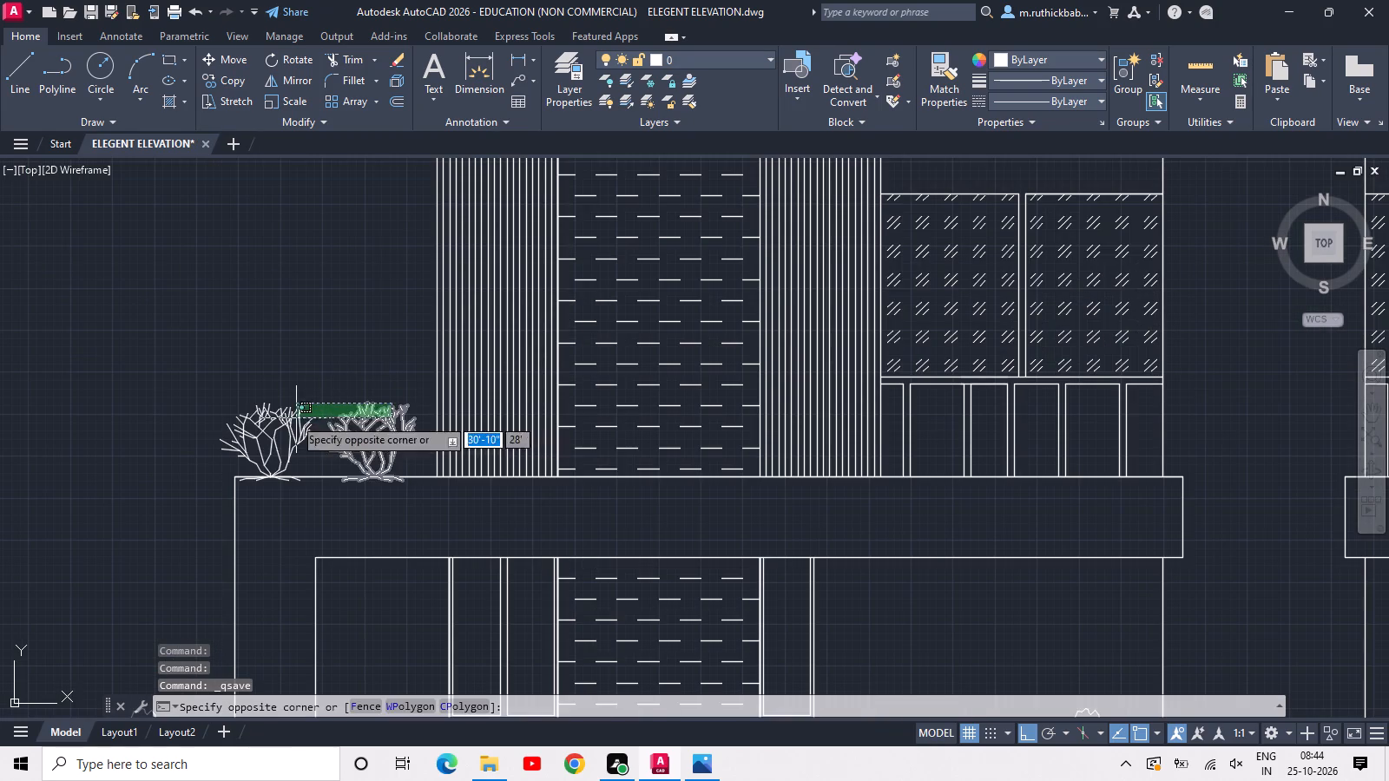
click(245, 426)
key(c)
key(o)
key(space)
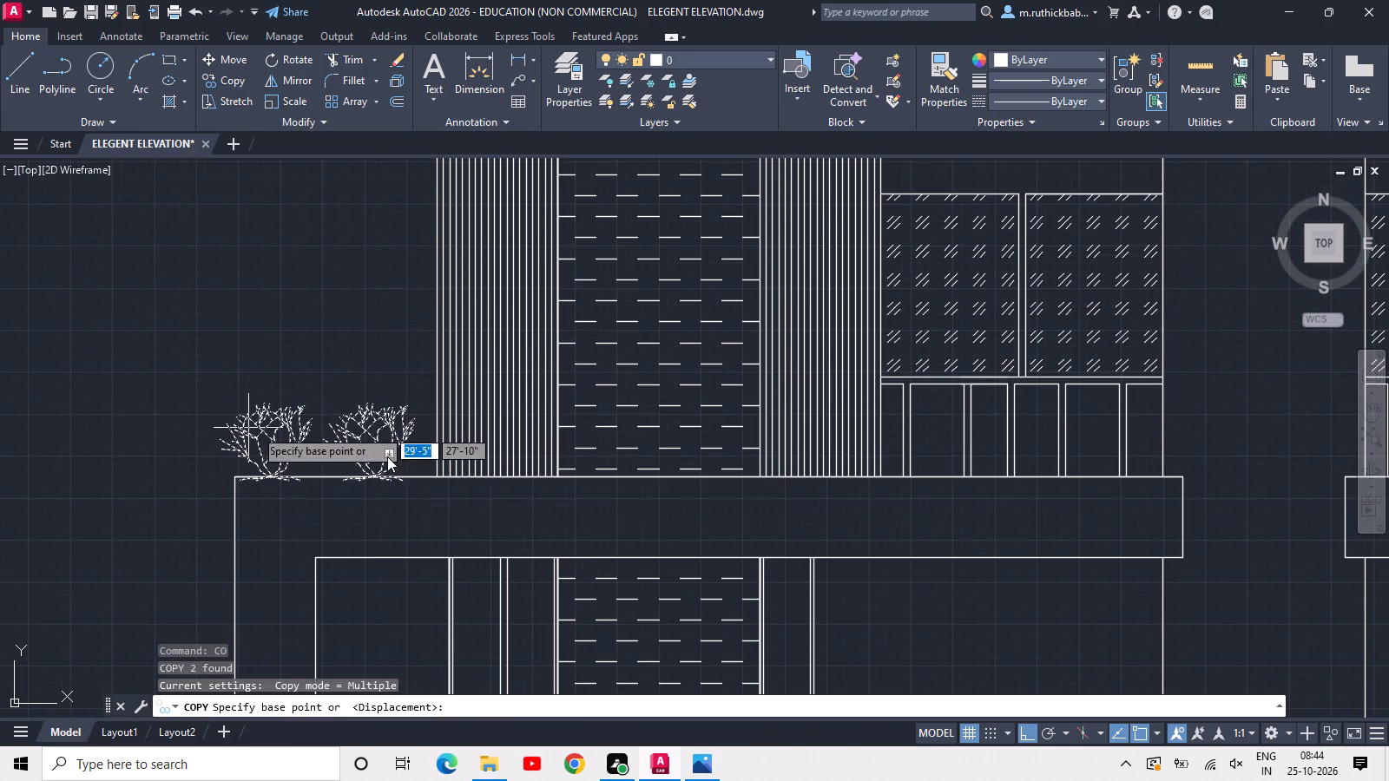
click(427, 489)
middle_drag(429, 341, 565, 778)
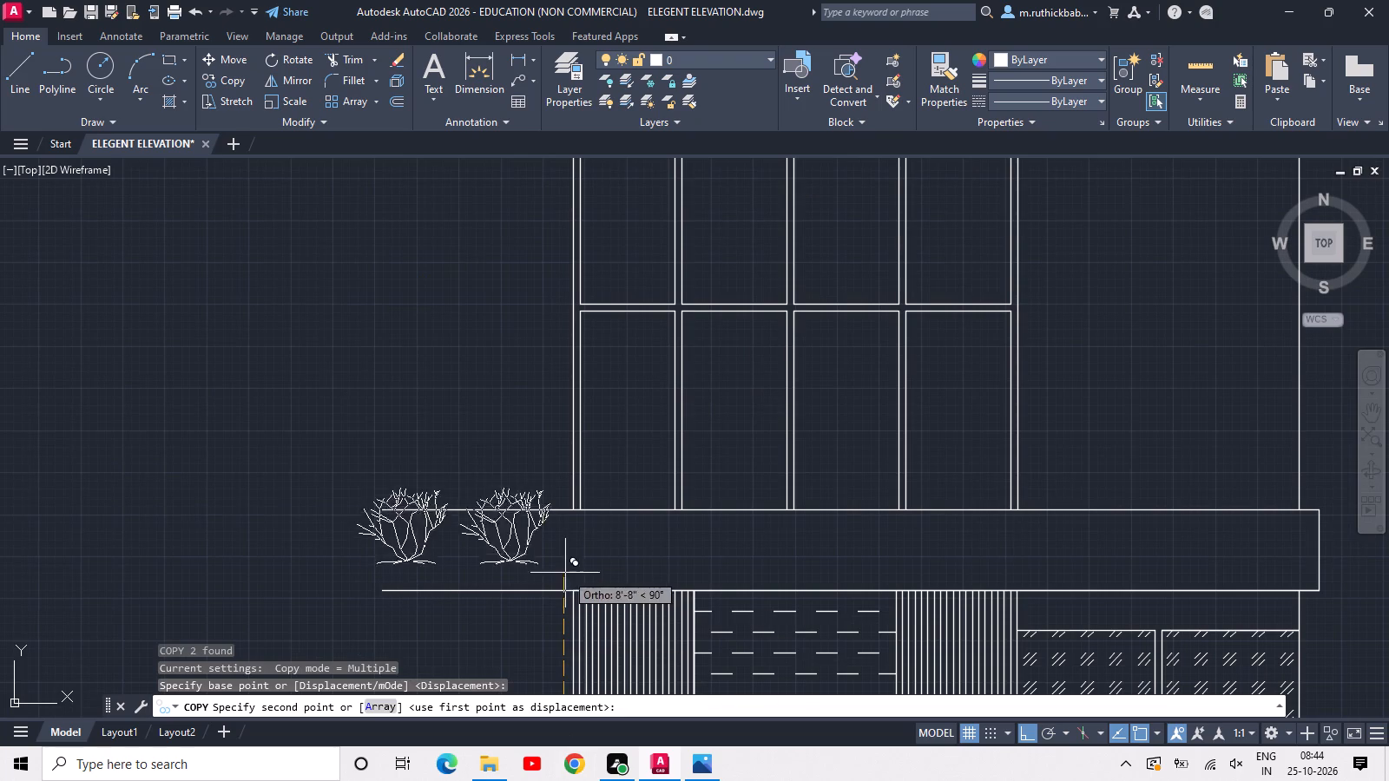
click(559, 515)
scroll(568, 514, down, 2)
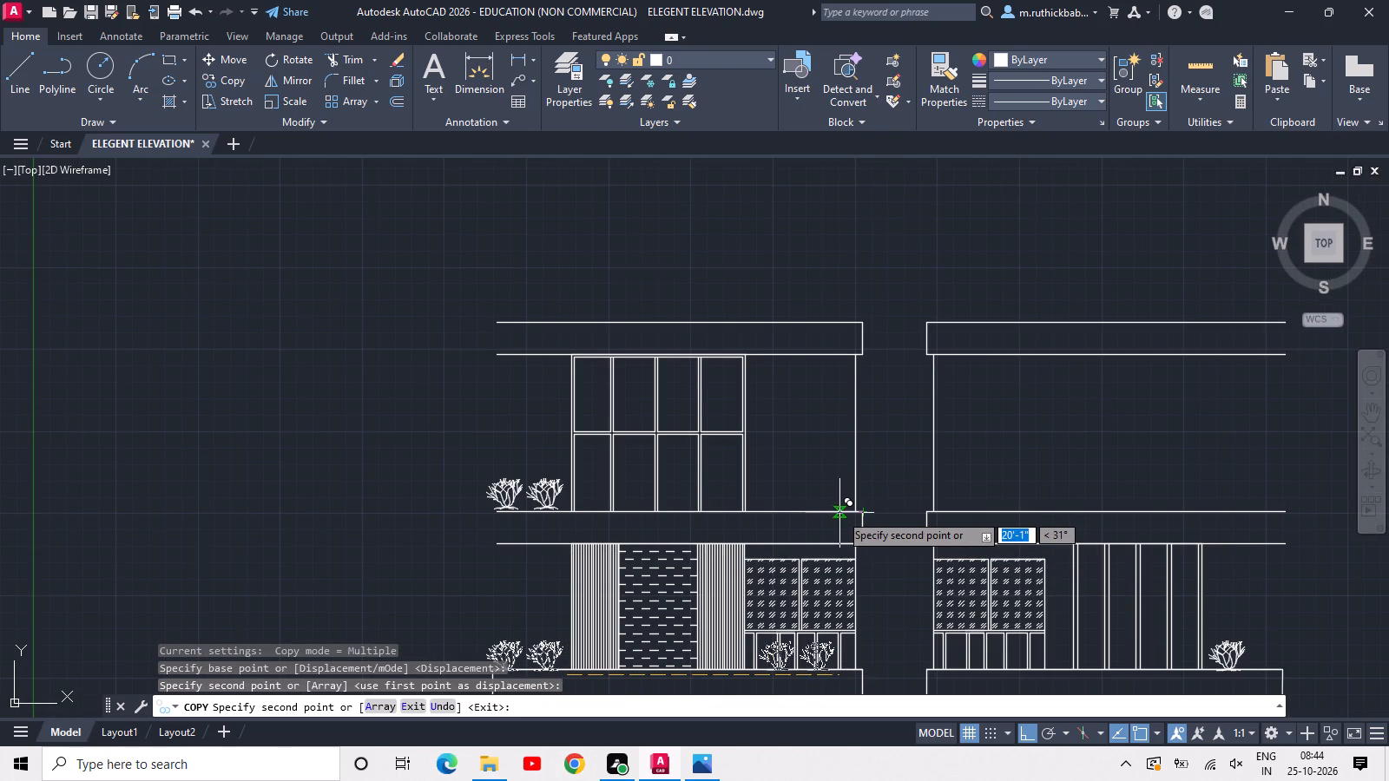
click(839, 509)
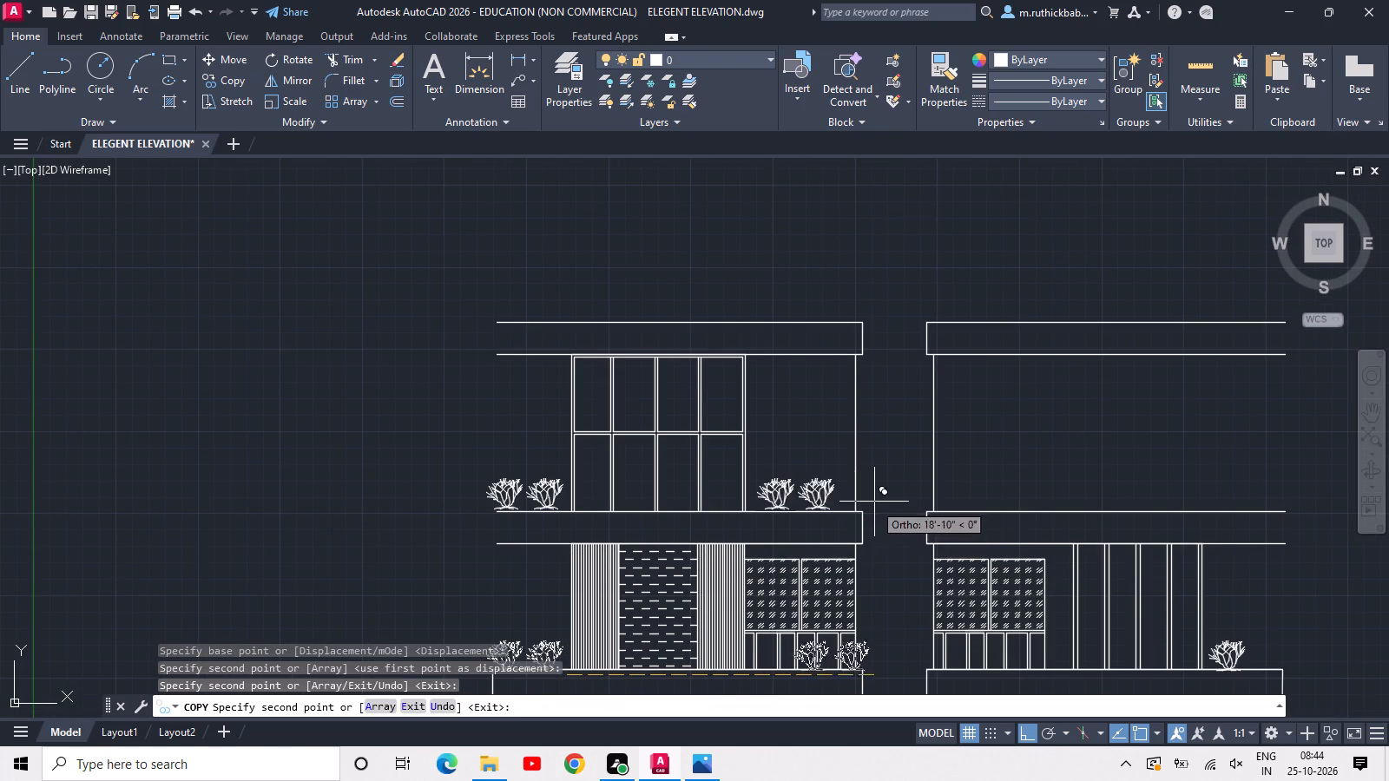
scroll(875, 502, down, 2)
key(Escape)
Copy the vertical-strip panel beside the second storey's right-wing brick wall up onto the top storey's floor slab, slightly further right.
middle_drag(883, 507, 507, 550)
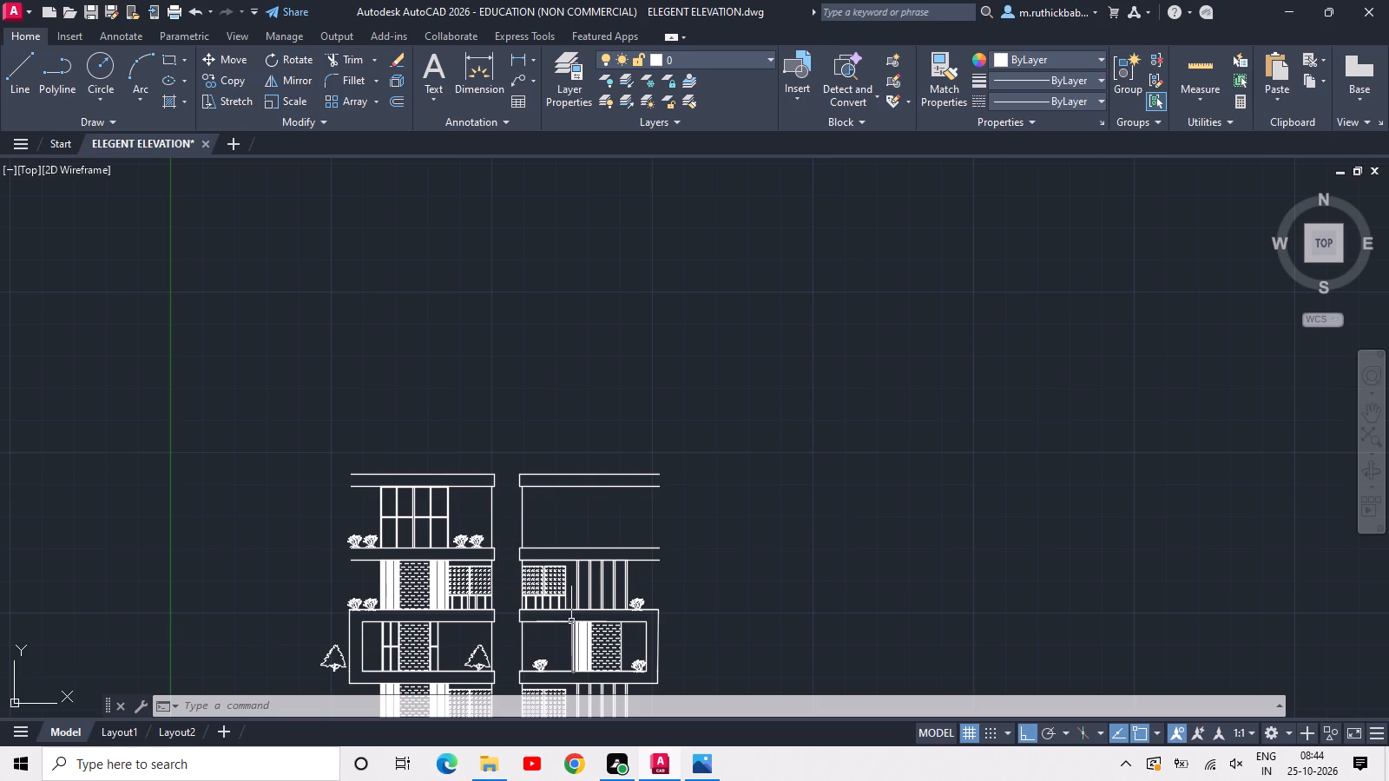
scroll(579, 654, up, 4)
middle_drag(579, 654, 625, 393)
scroll(629, 390, up, 3)
drag(844, 536, 780, 544)
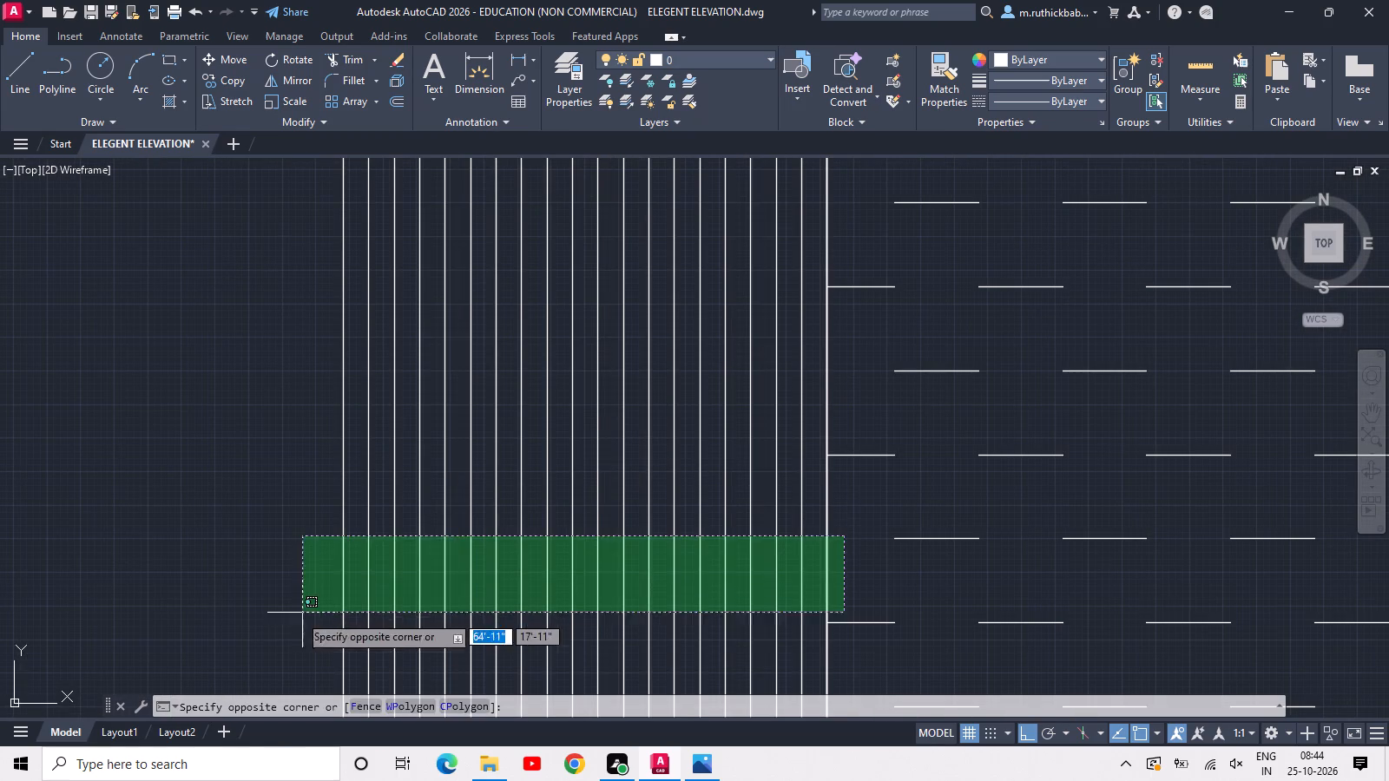
click(286, 617)
scroll(290, 585, down, 2)
text(CO)
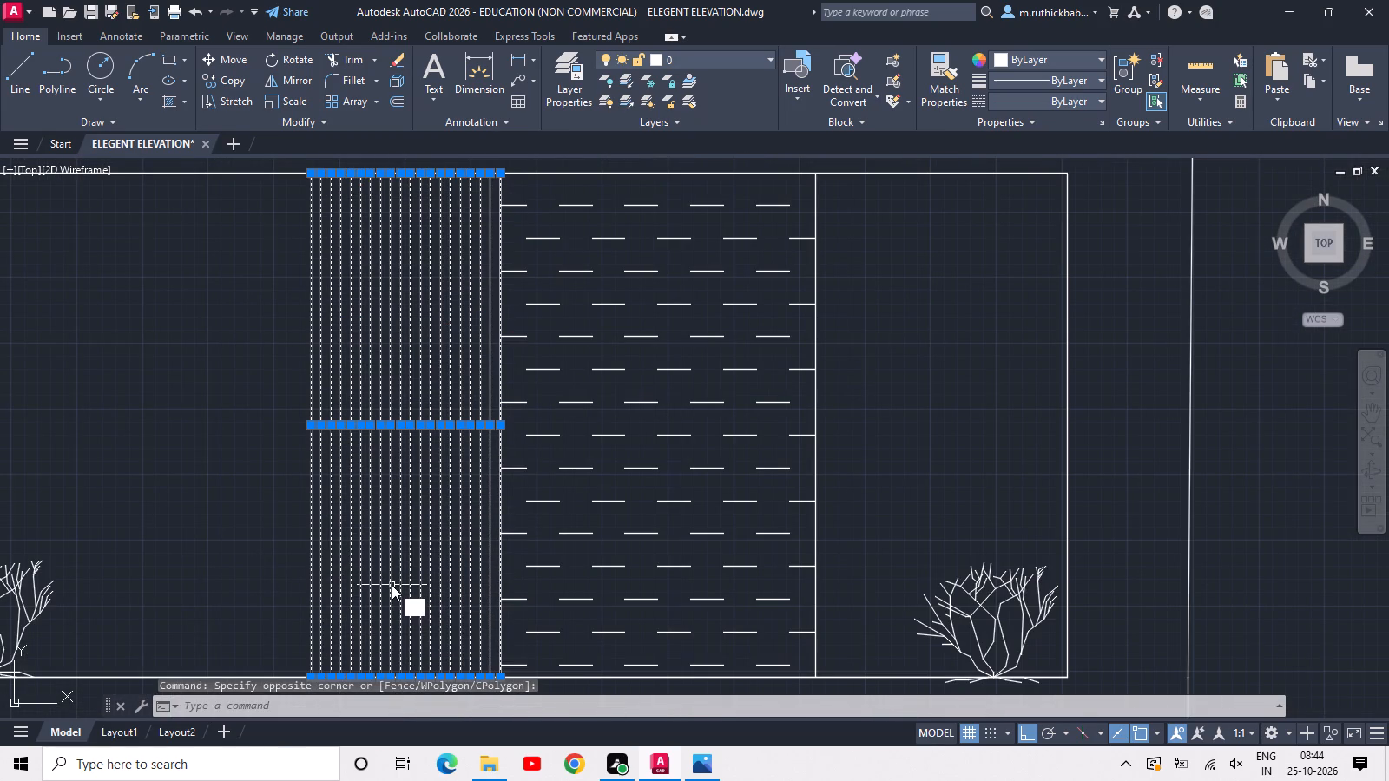
key(space)
click(497, 675)
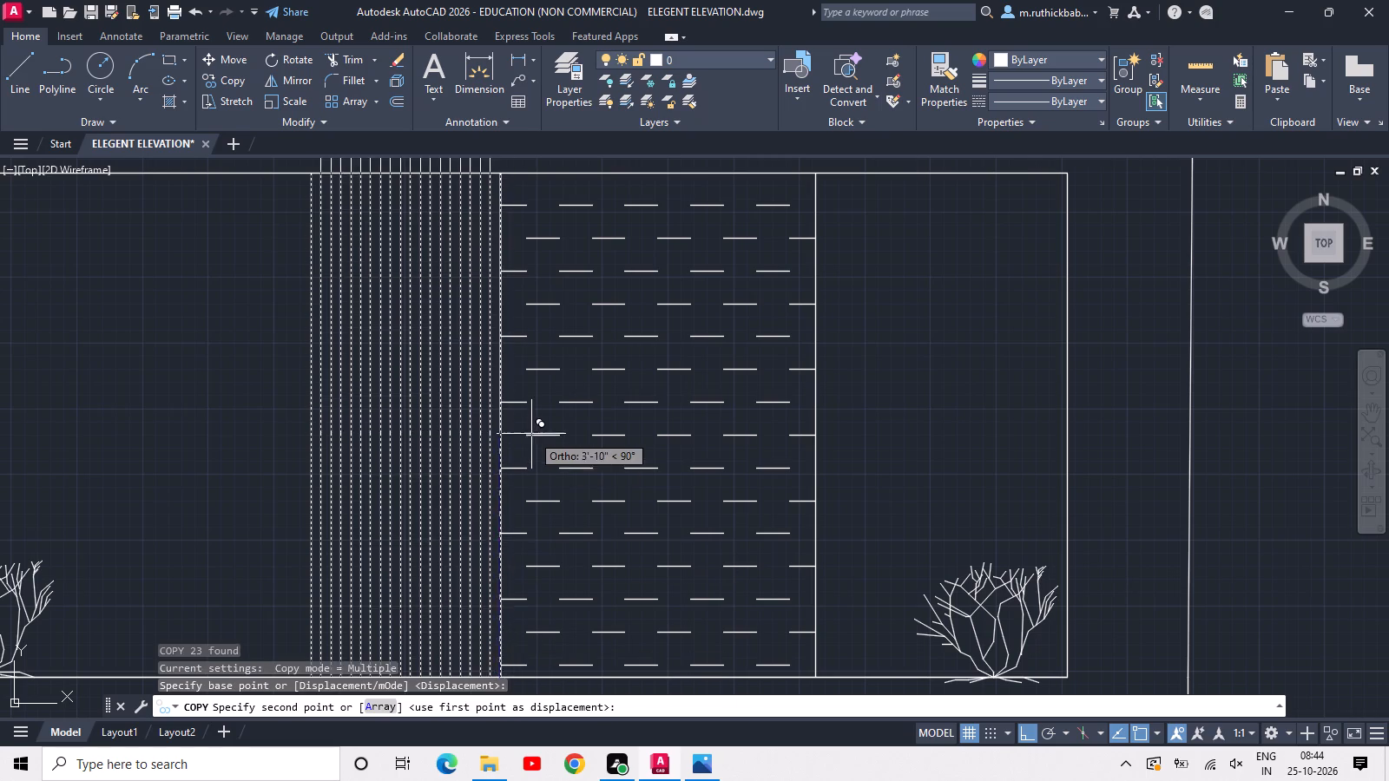
scroll(531, 433, down, 1)
middle_drag(531, 433, 413, 771)
scroll(411, 771, down, 3)
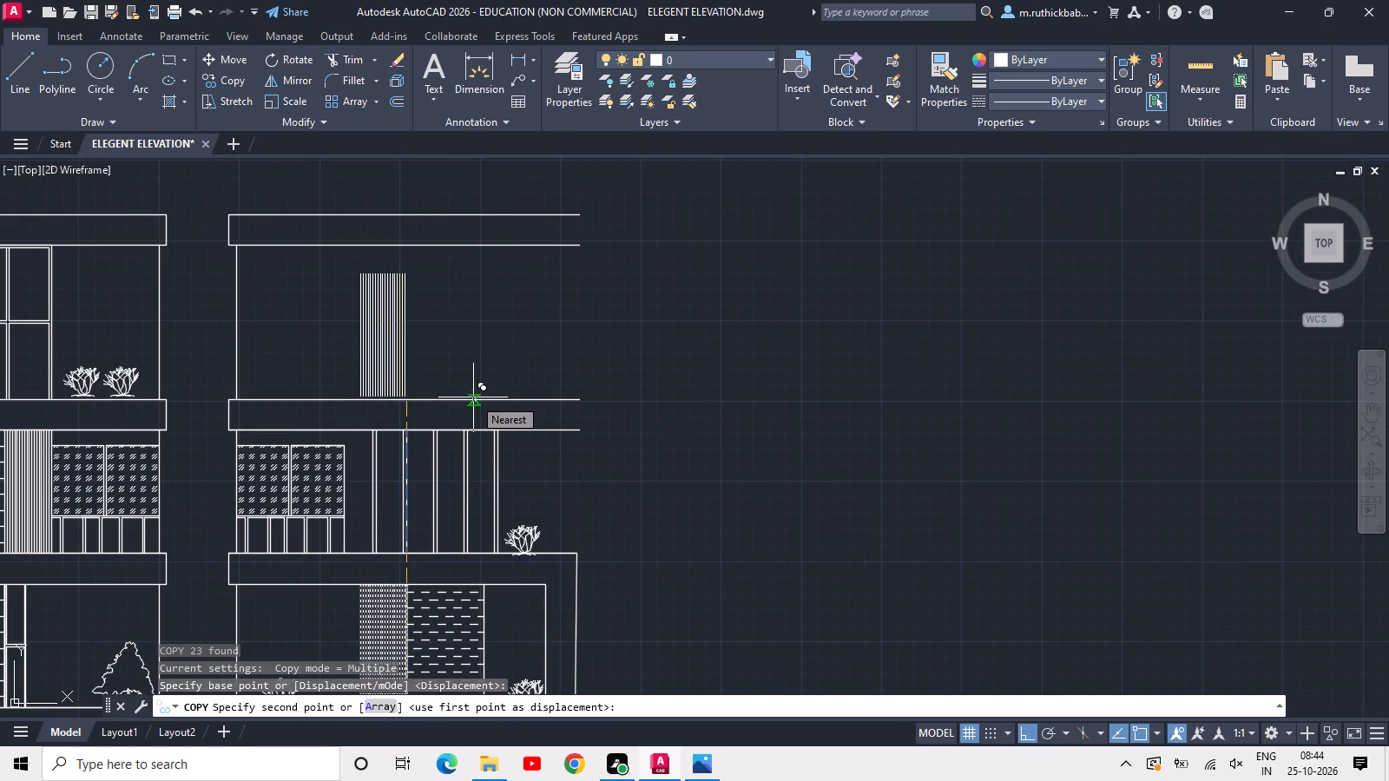
click(460, 396)
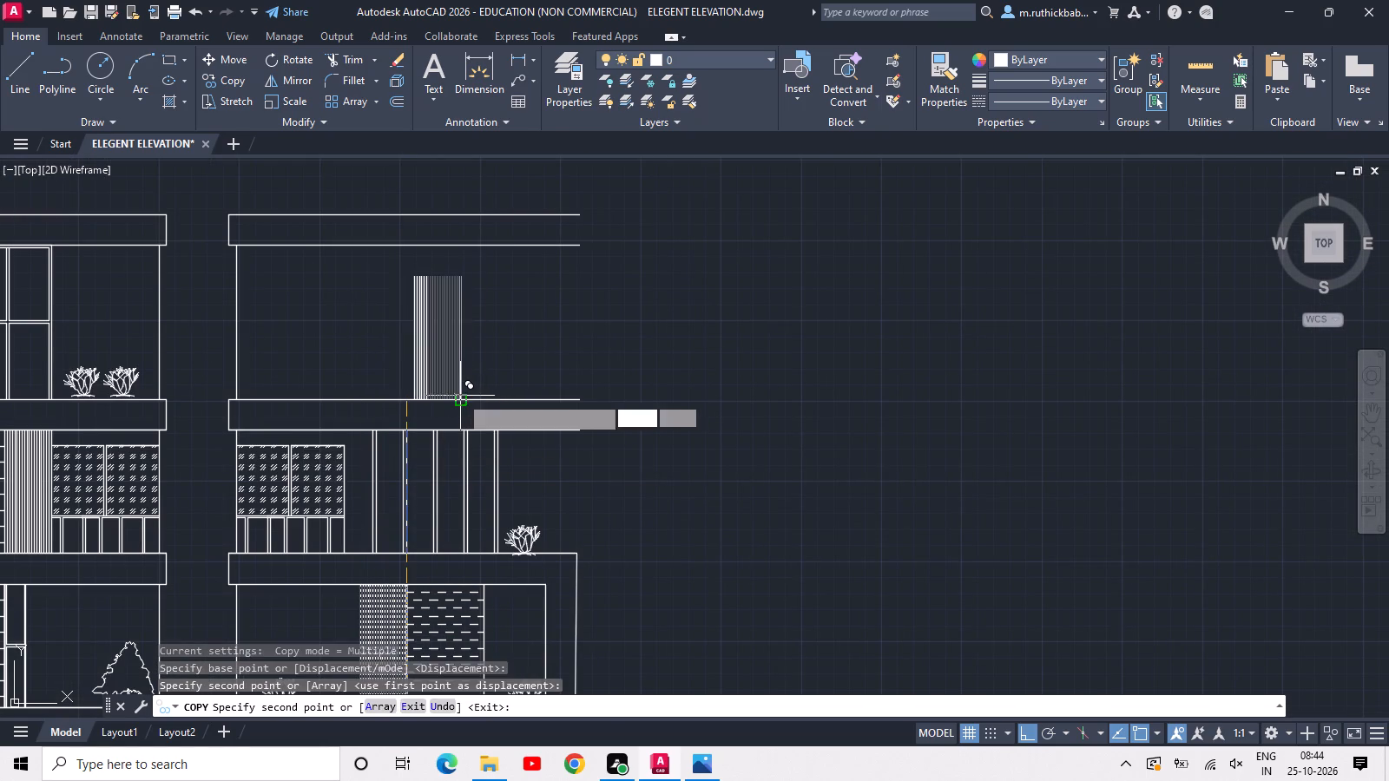
key(Escape)
Extend the copied vertical-strip lines up to the underside of the top slab.
middle_drag(449, 359, 678, 423)
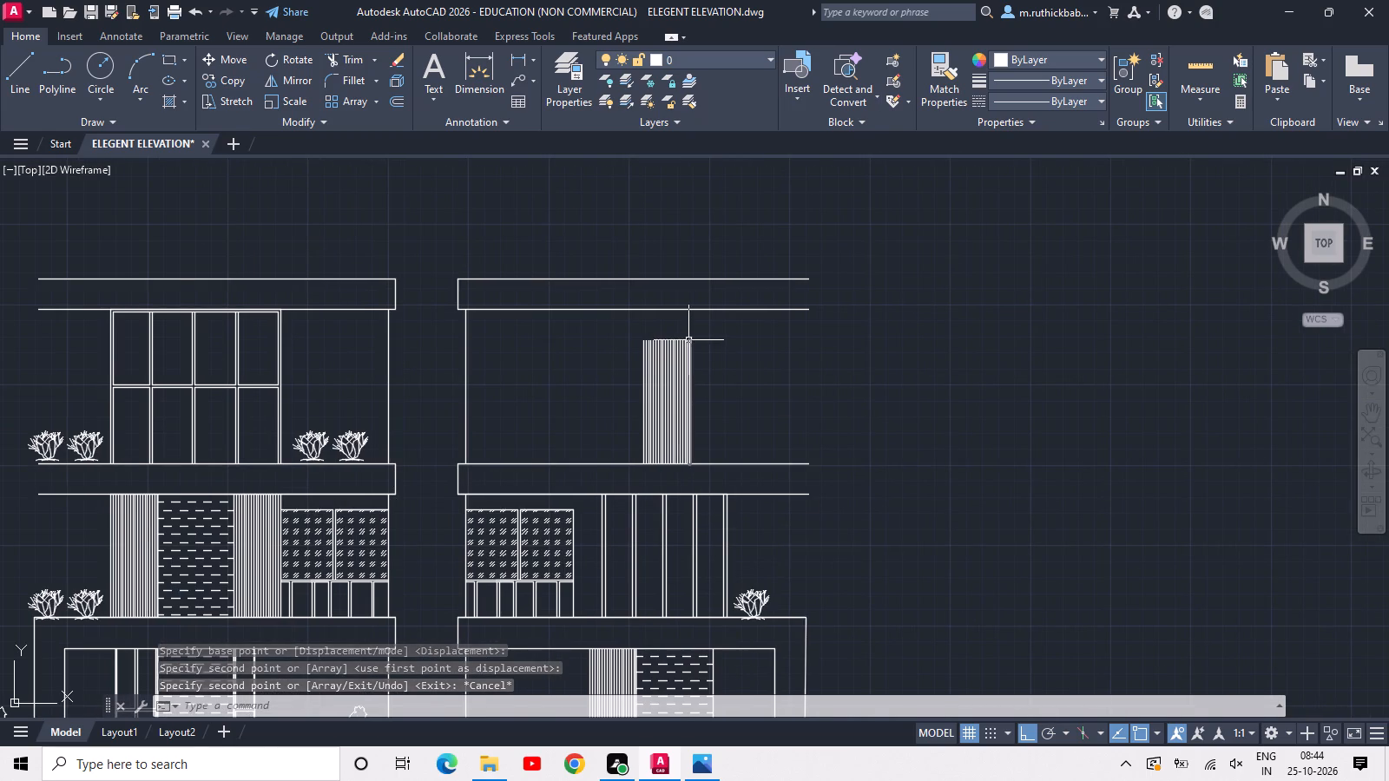
middle_drag(688, 340, 778, 358)
scroll(779, 358, down, 1)
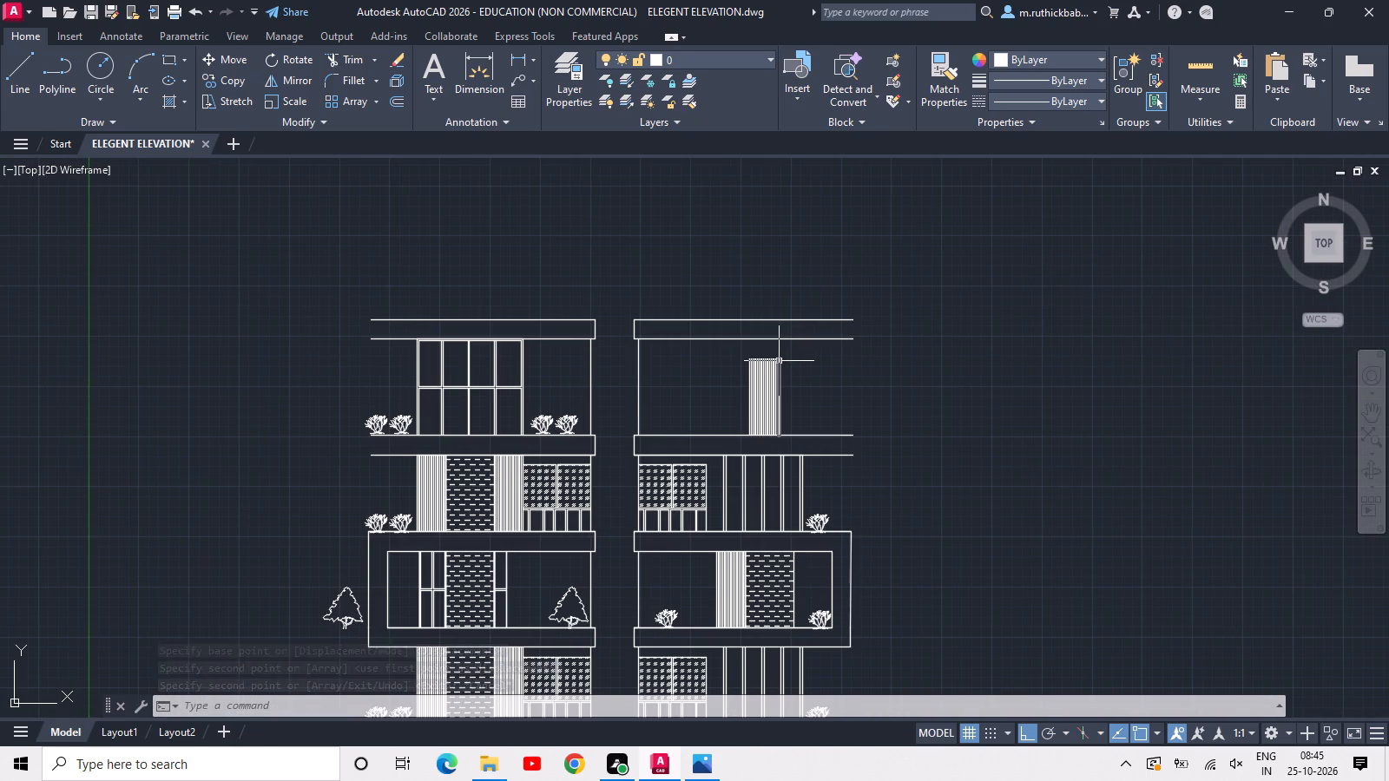
scroll(779, 358, up, 3)
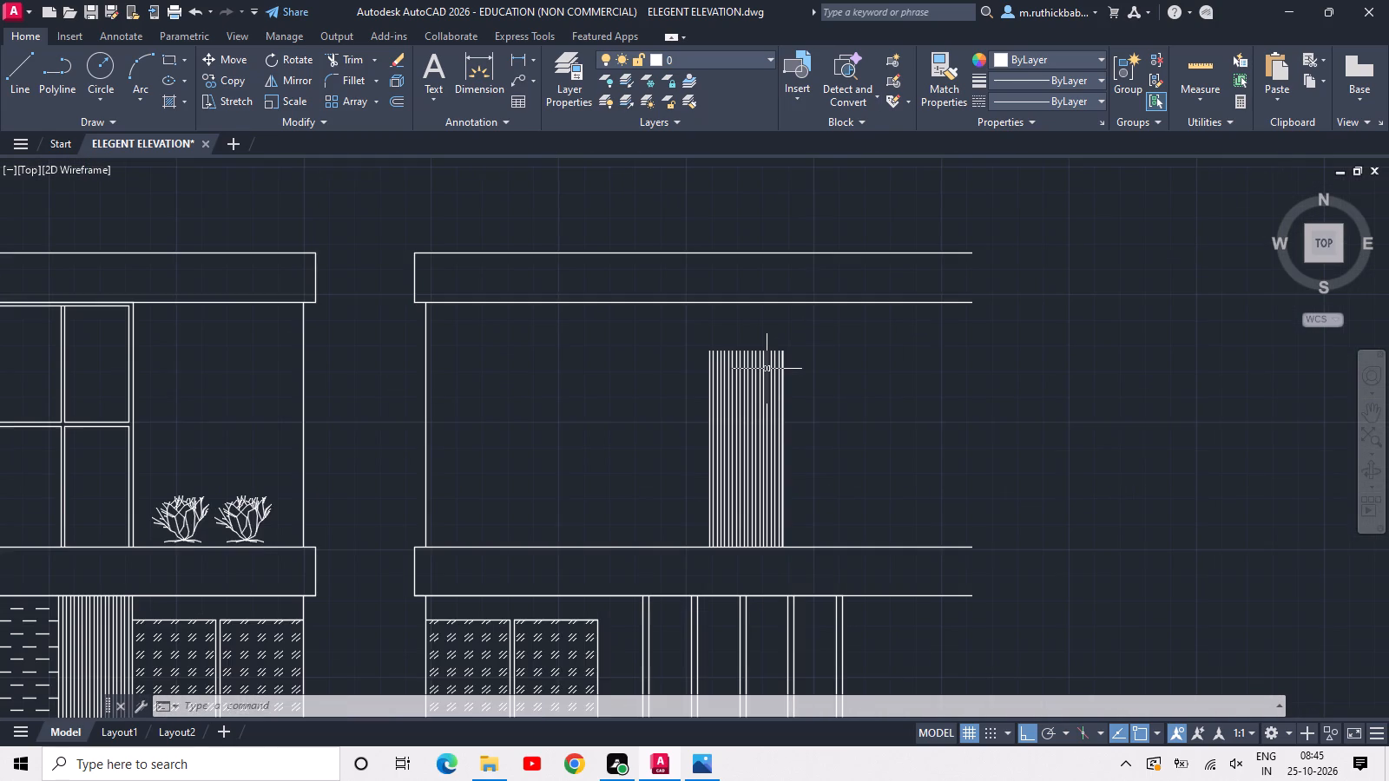
key(e)
text(X)
key(space)
key(space)
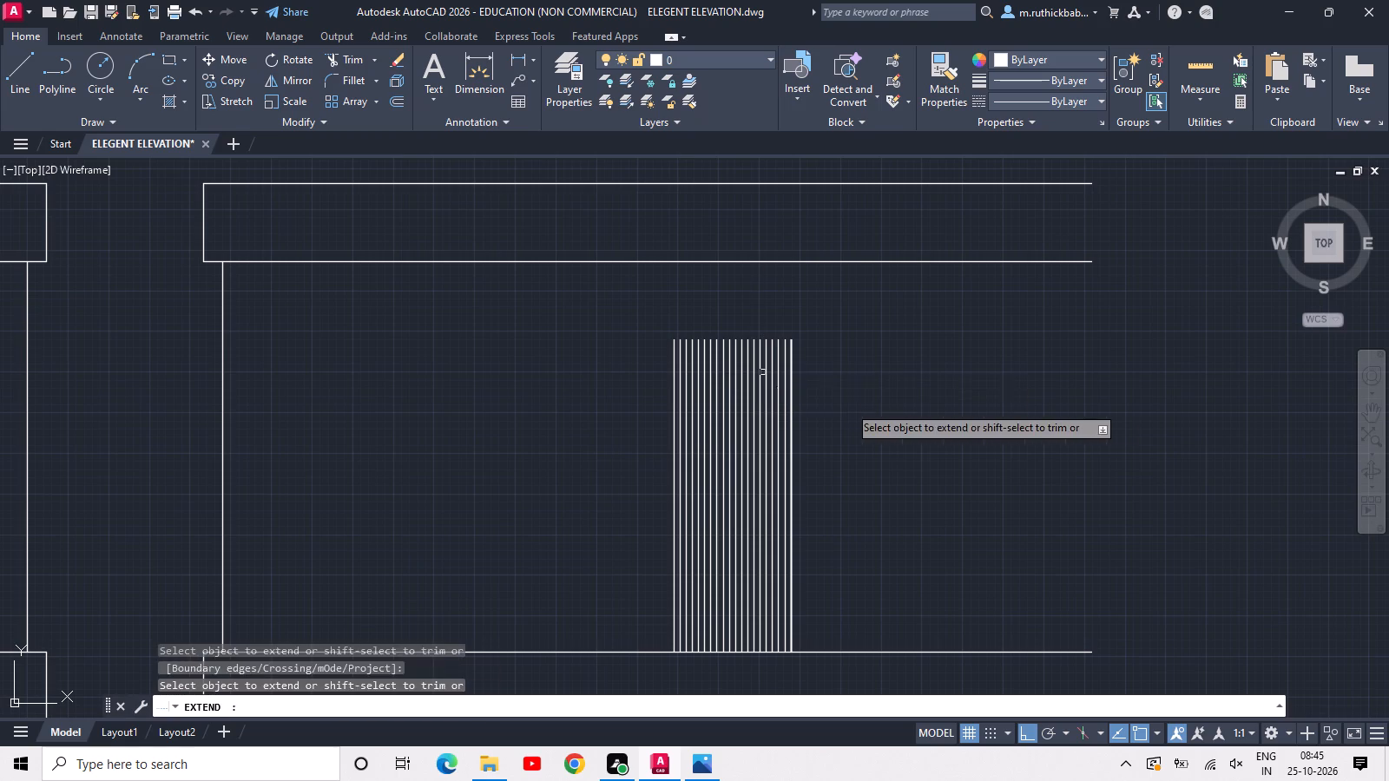
click(867, 407)
click(584, 439)
key(Escape)
Copy the right two bays of the top storey's left-wing window to the right edge of the right wing's vertical-strip panel.
scroll(658, 430, down, 1)
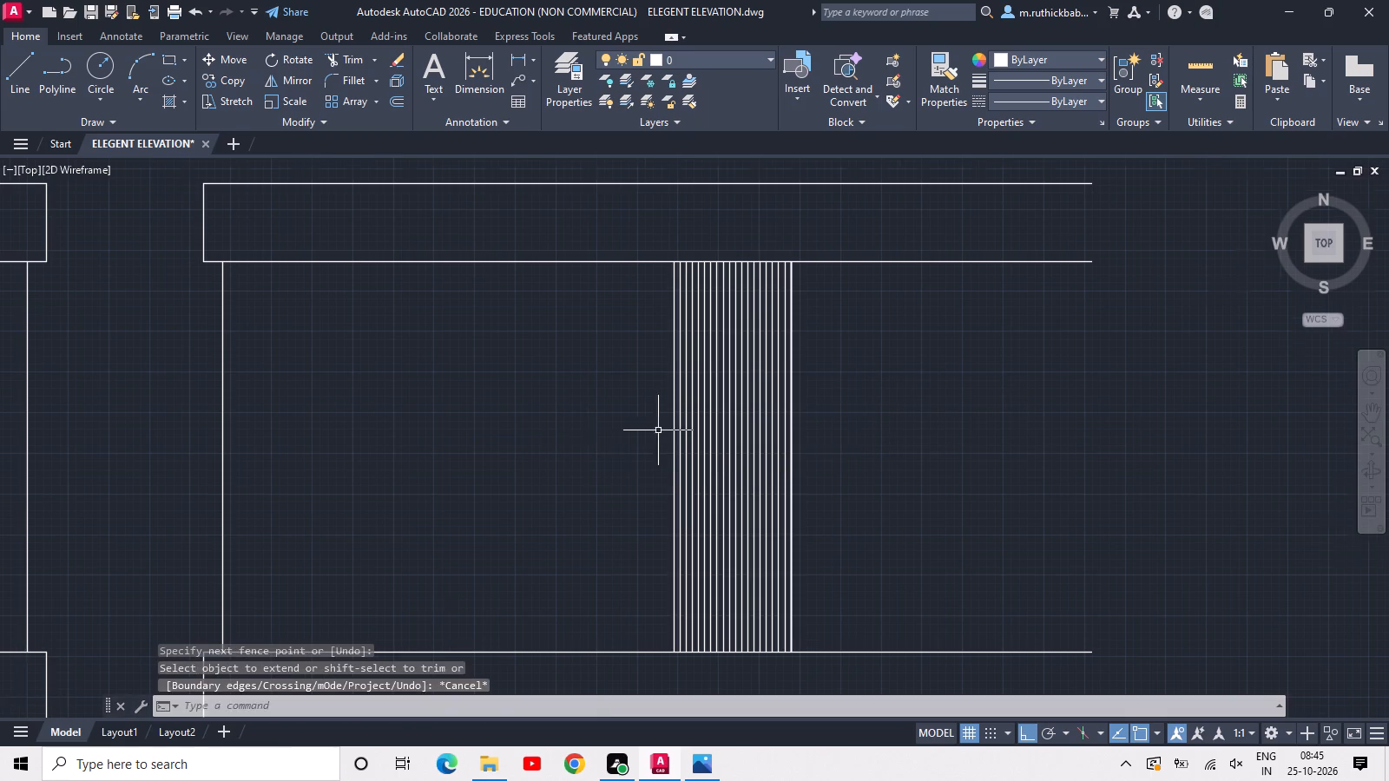
scroll(658, 430, down, 1)
middle_drag(726, 430, 678, 432)
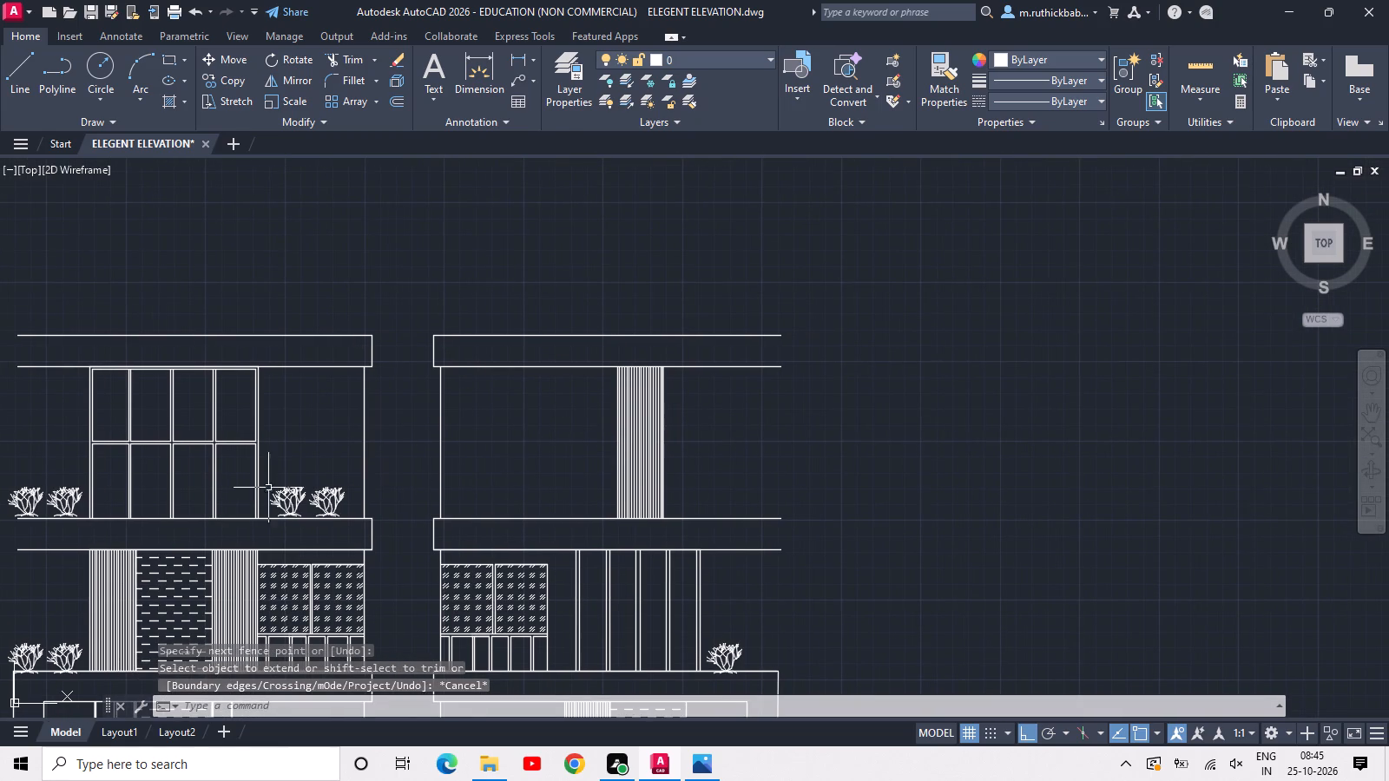
middle_drag(240, 477, 409, 483)
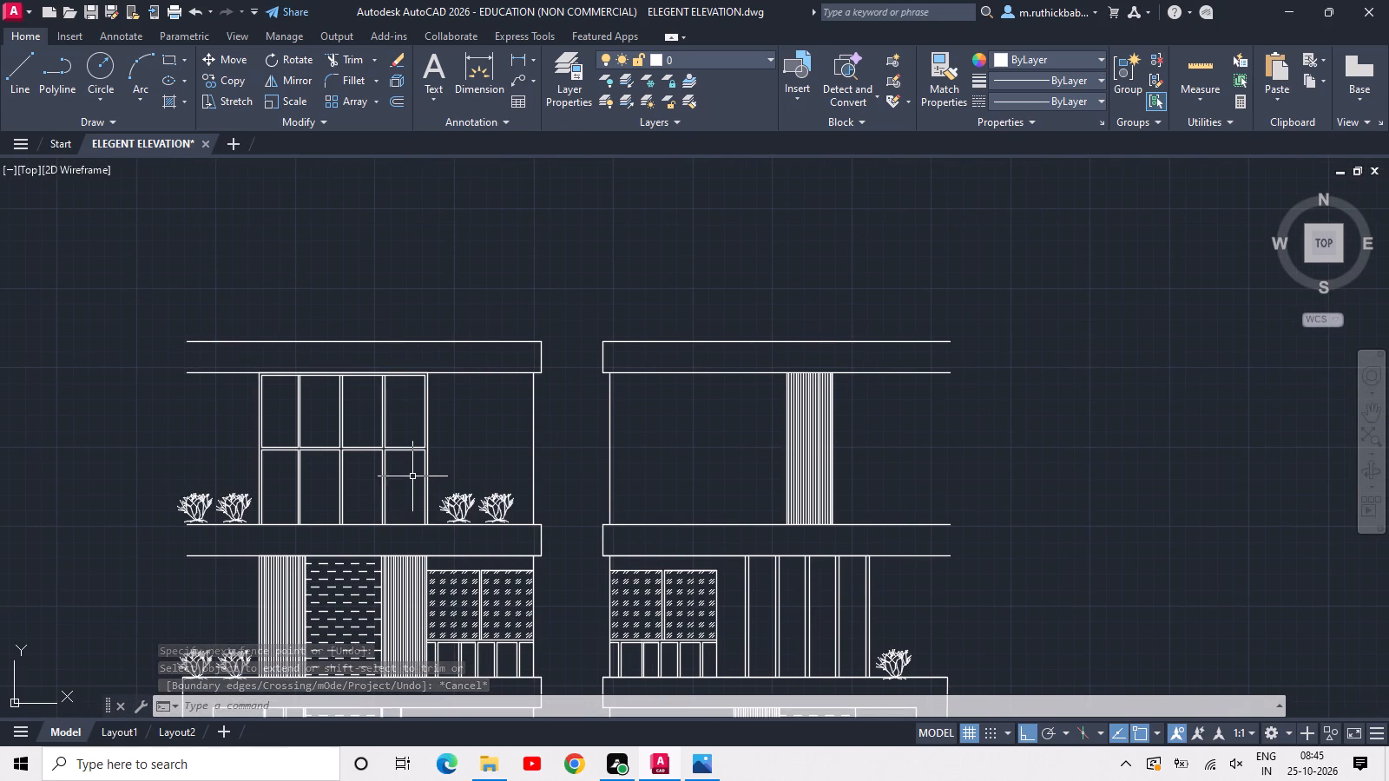
scroll(412, 476, up, 2)
click(508, 401)
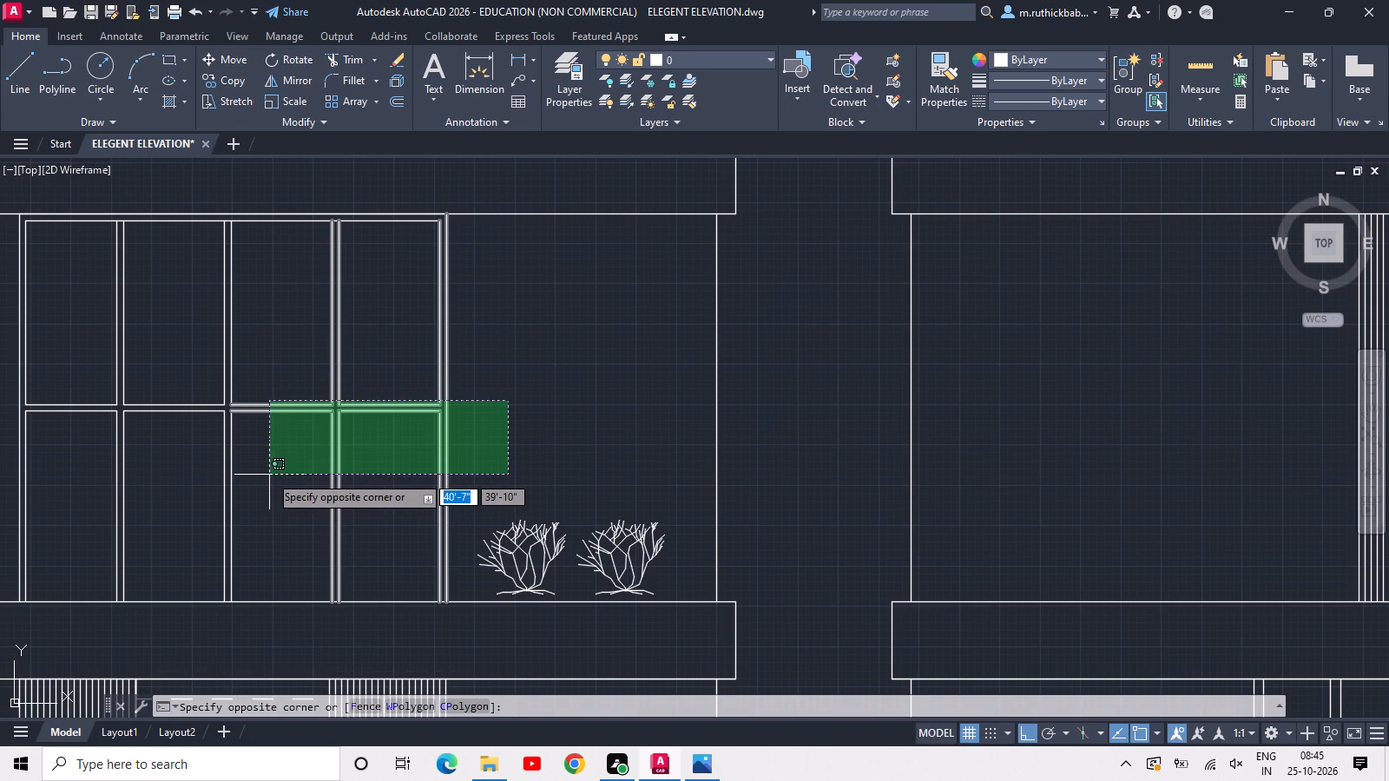
click(228, 483)
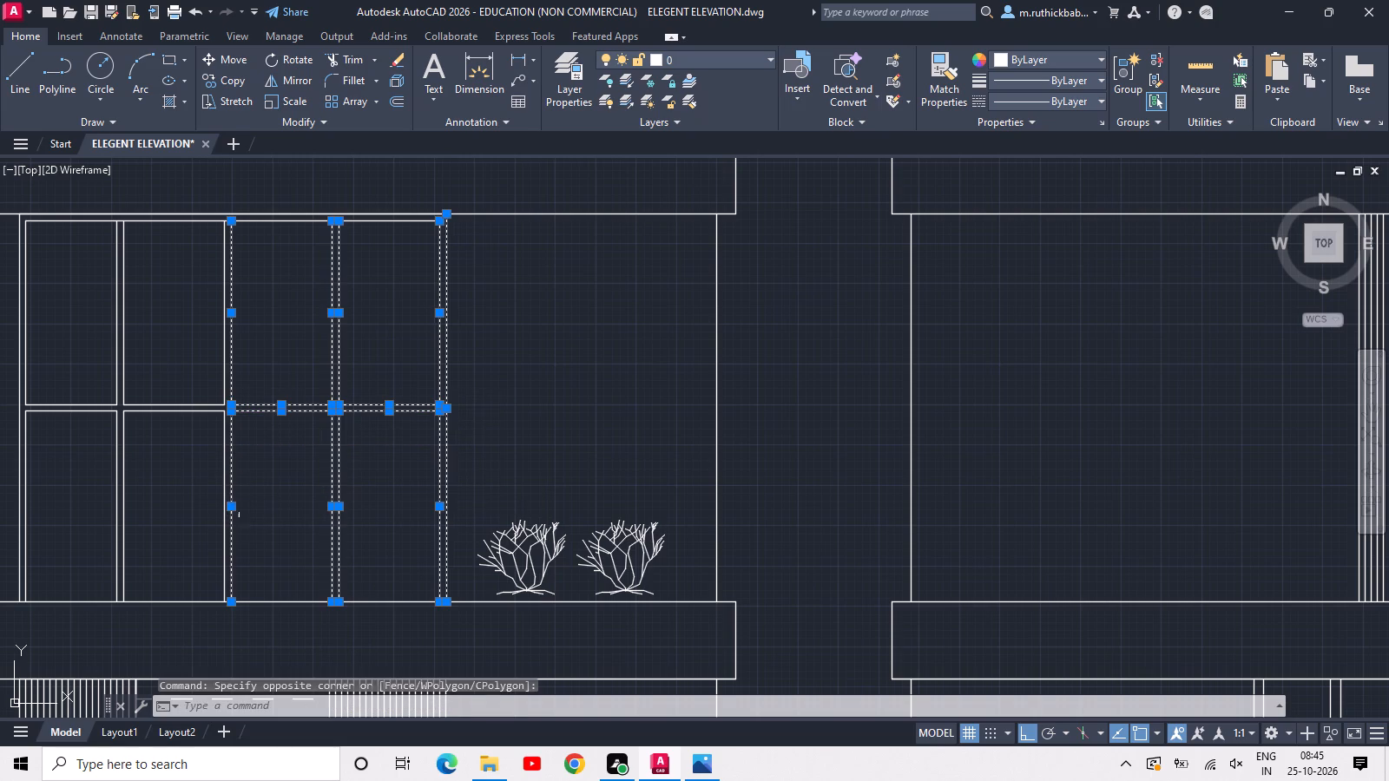
key(c)
text(O)
key(space)
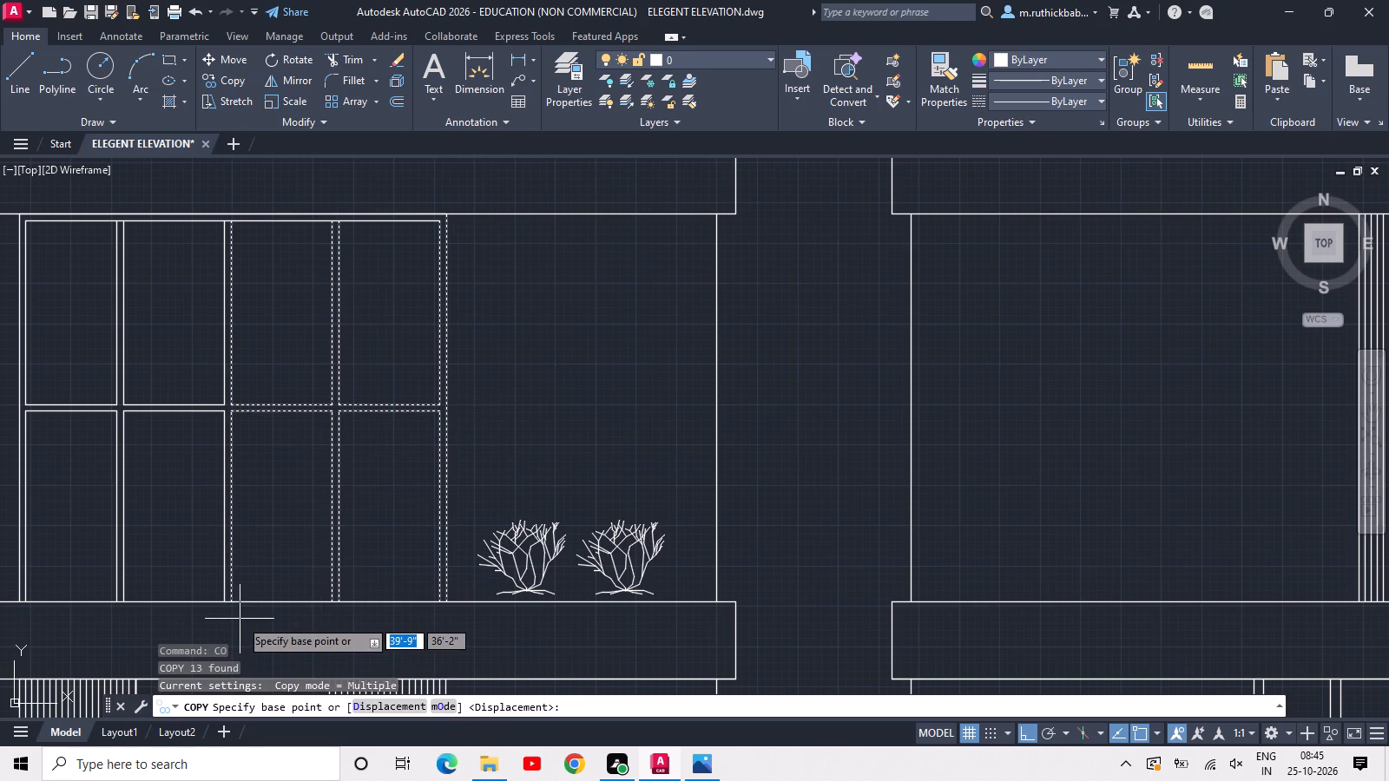
click(221, 604)
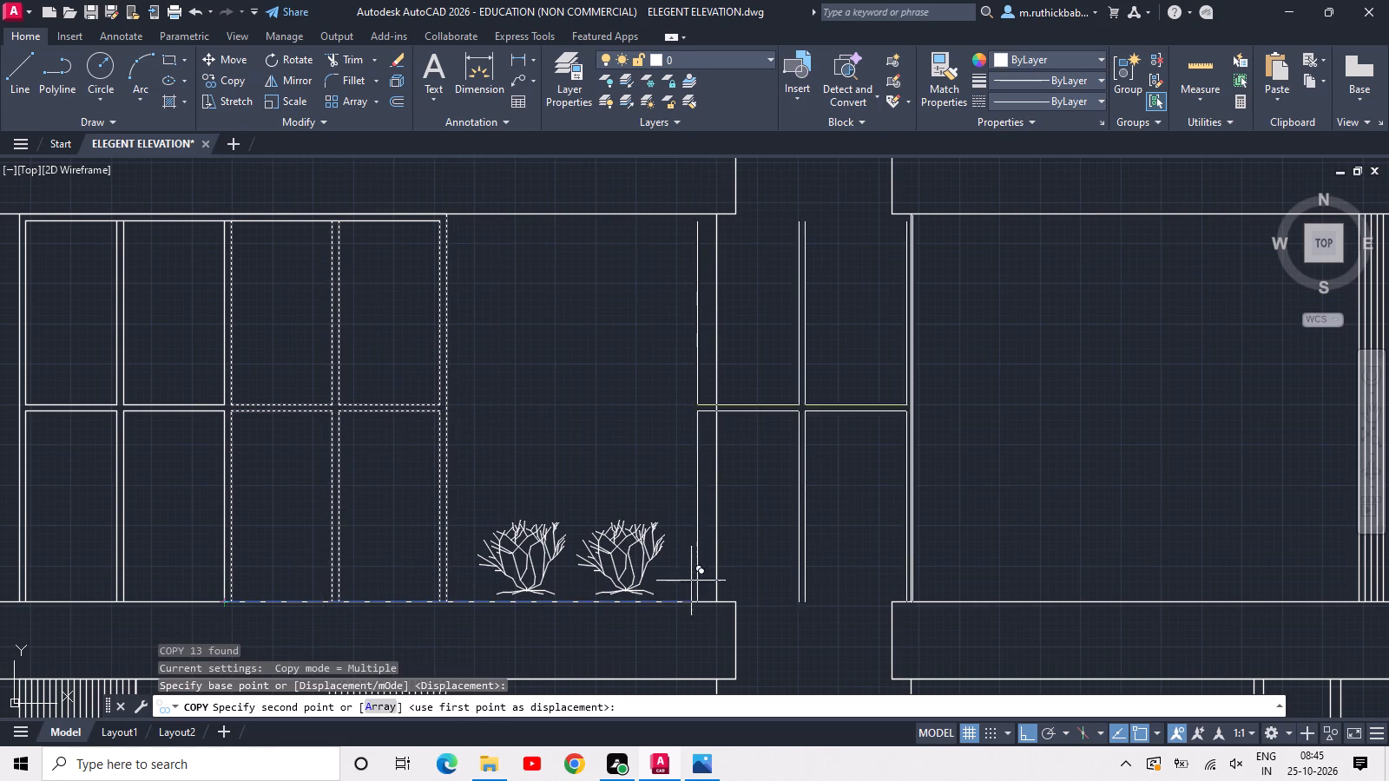
middle_drag(932, 583, 320, 601)
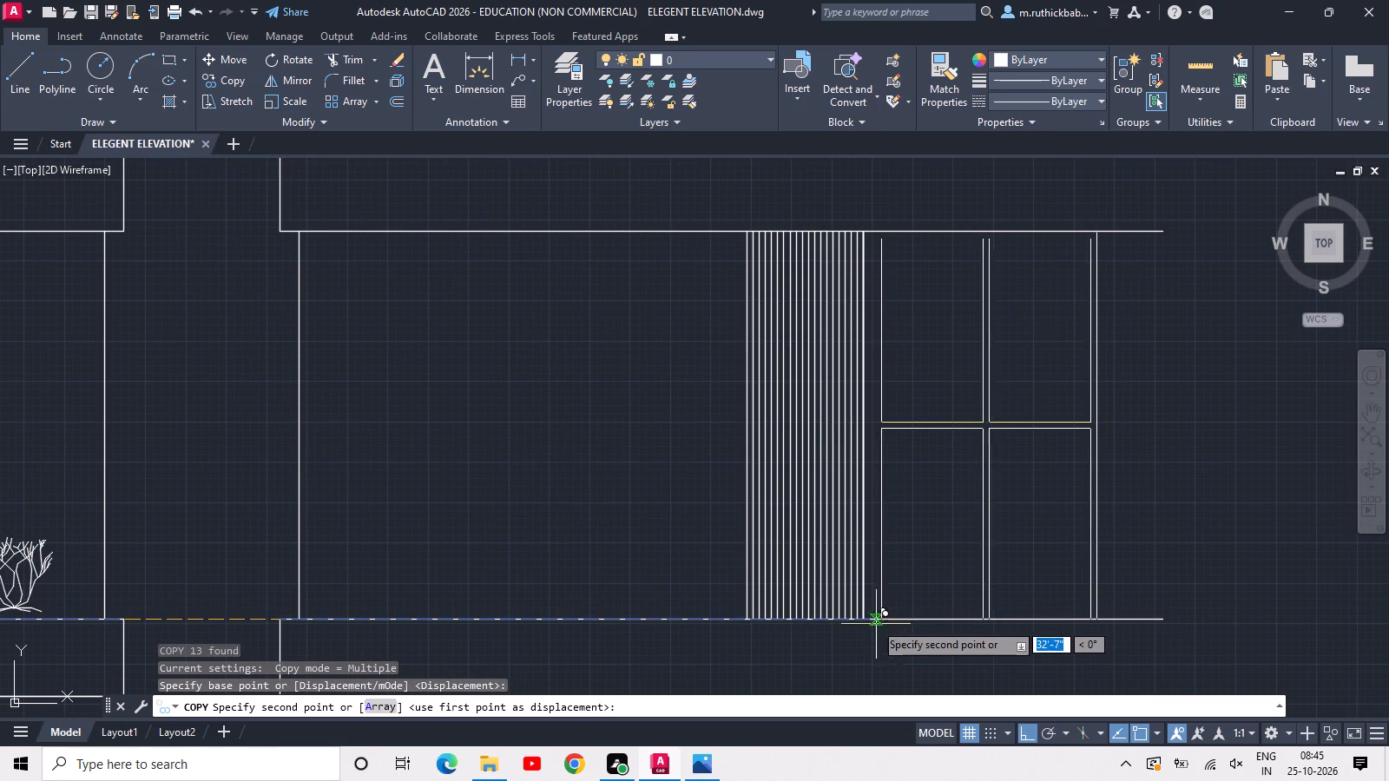
click(866, 620)
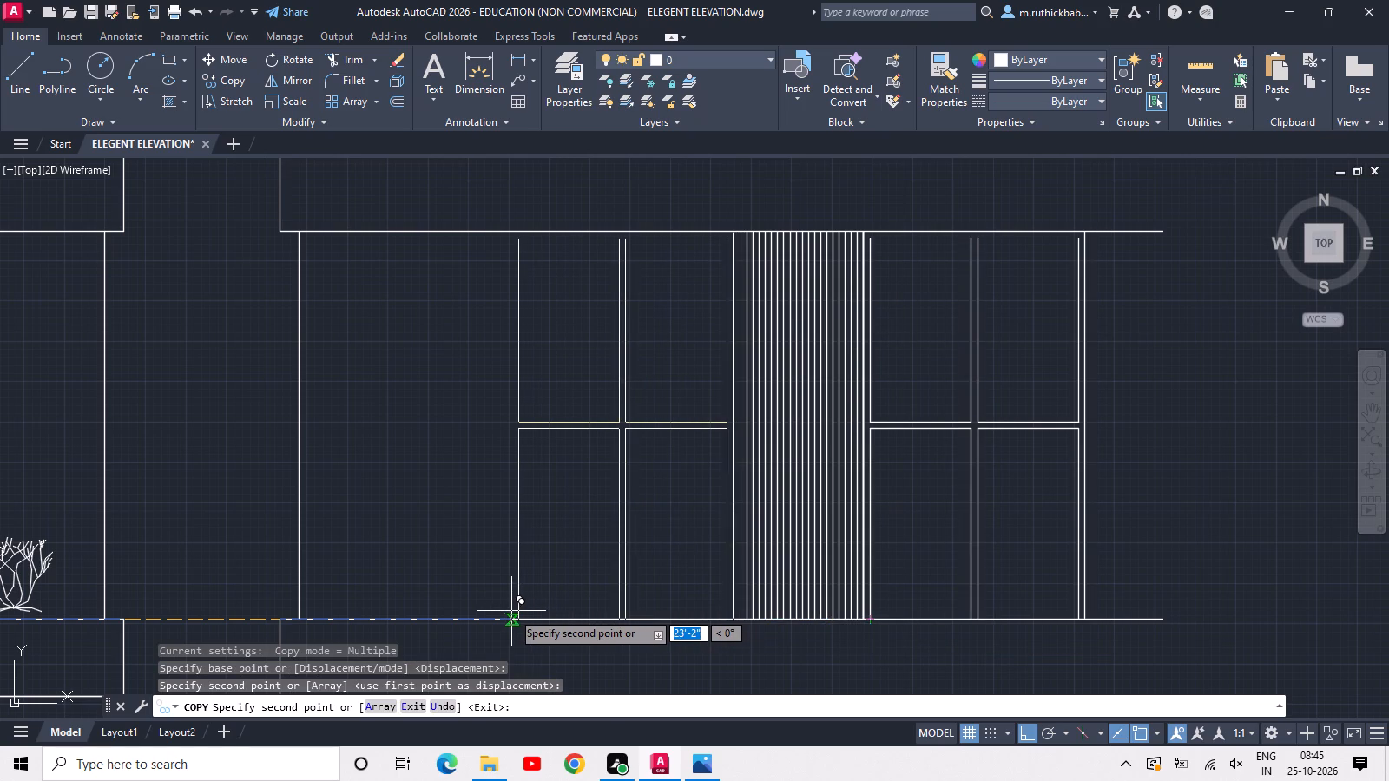
key(Escape)
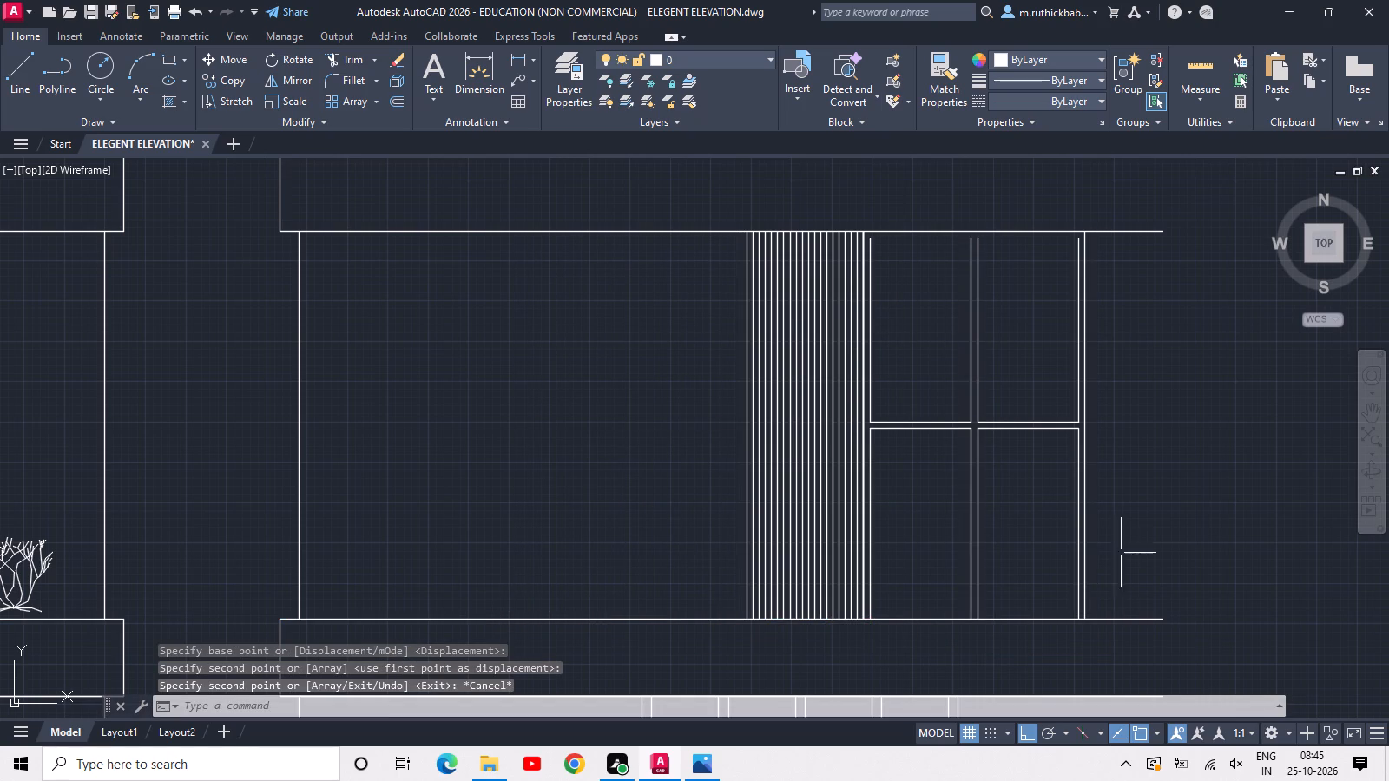
key(Escape)
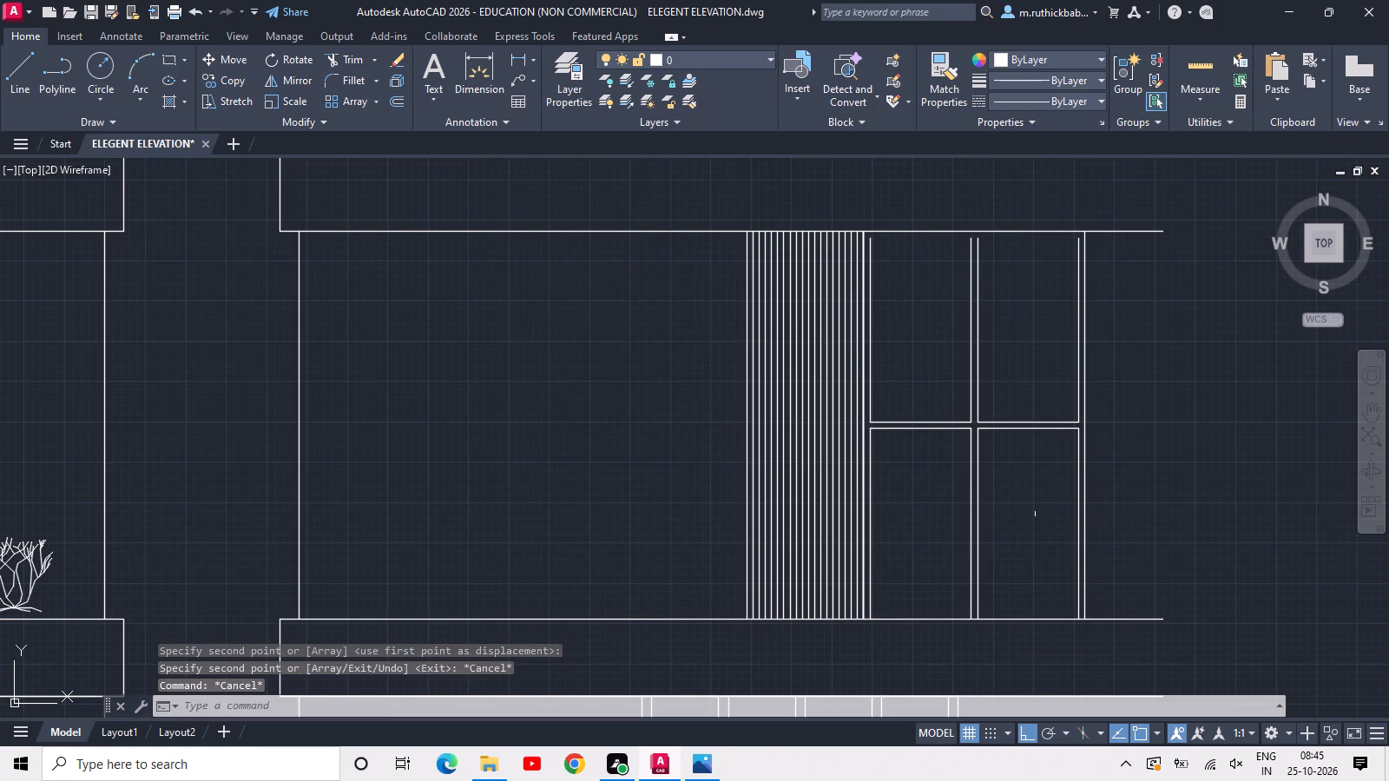
Copy the left bay of the top storey's right-wing window to the left side of the vertical-strip panel.
scroll(1119, 452, up, 1)
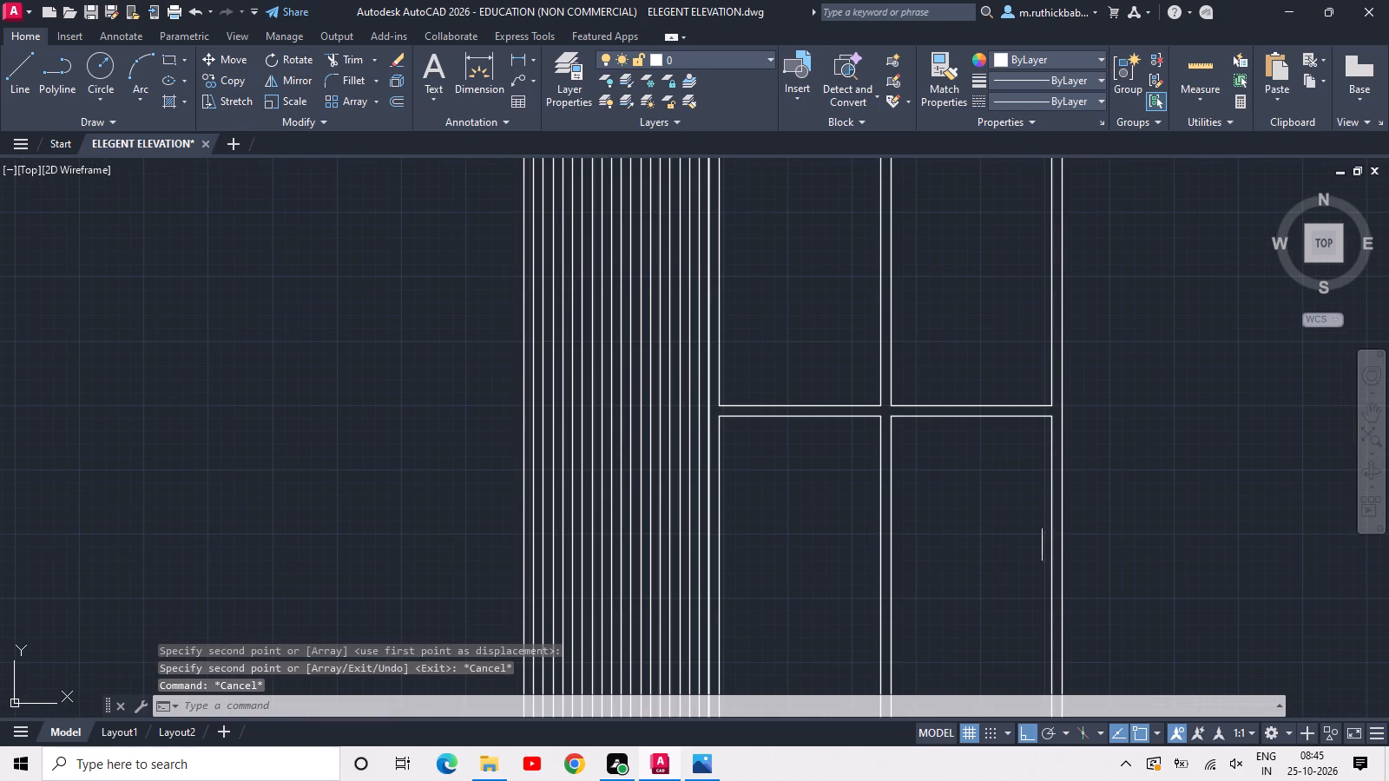
key(space)
key(Escape)
click(887, 458)
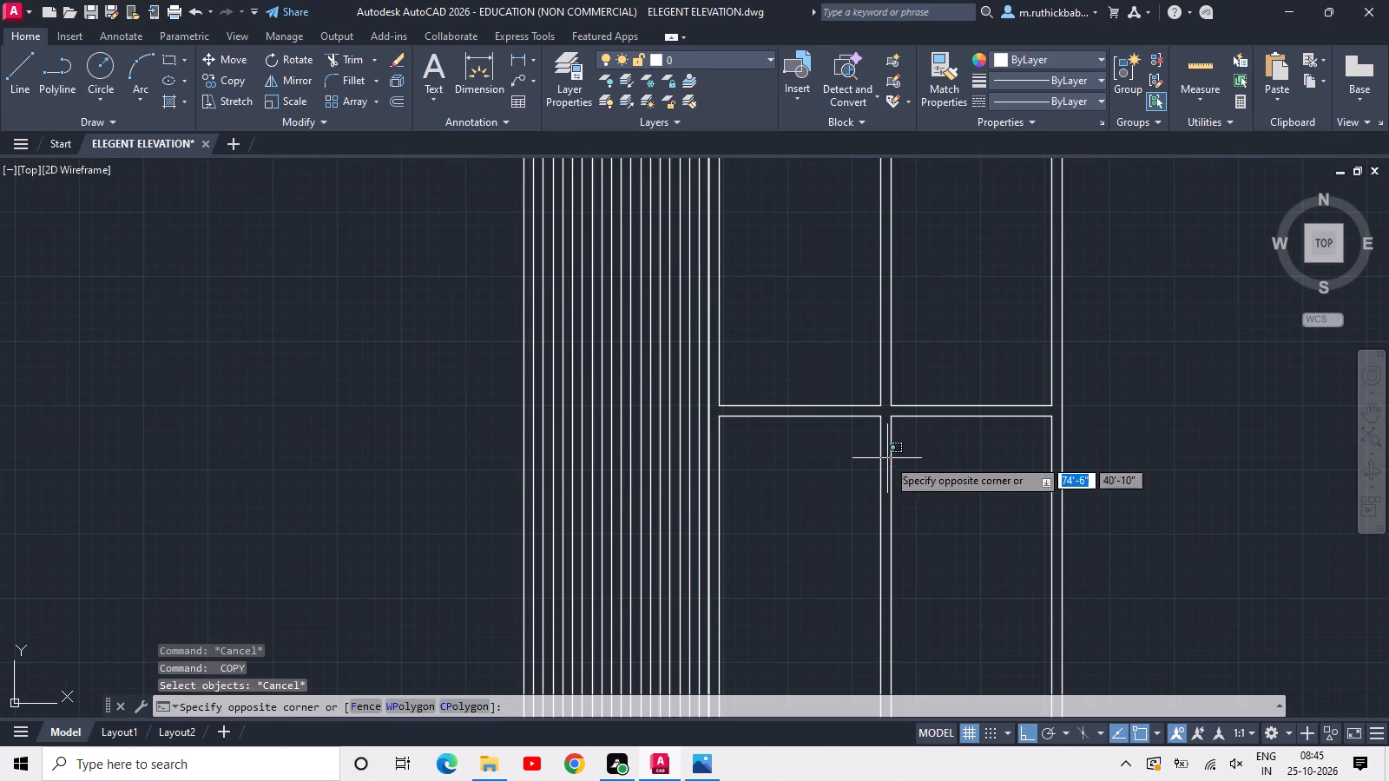
click(710, 616)
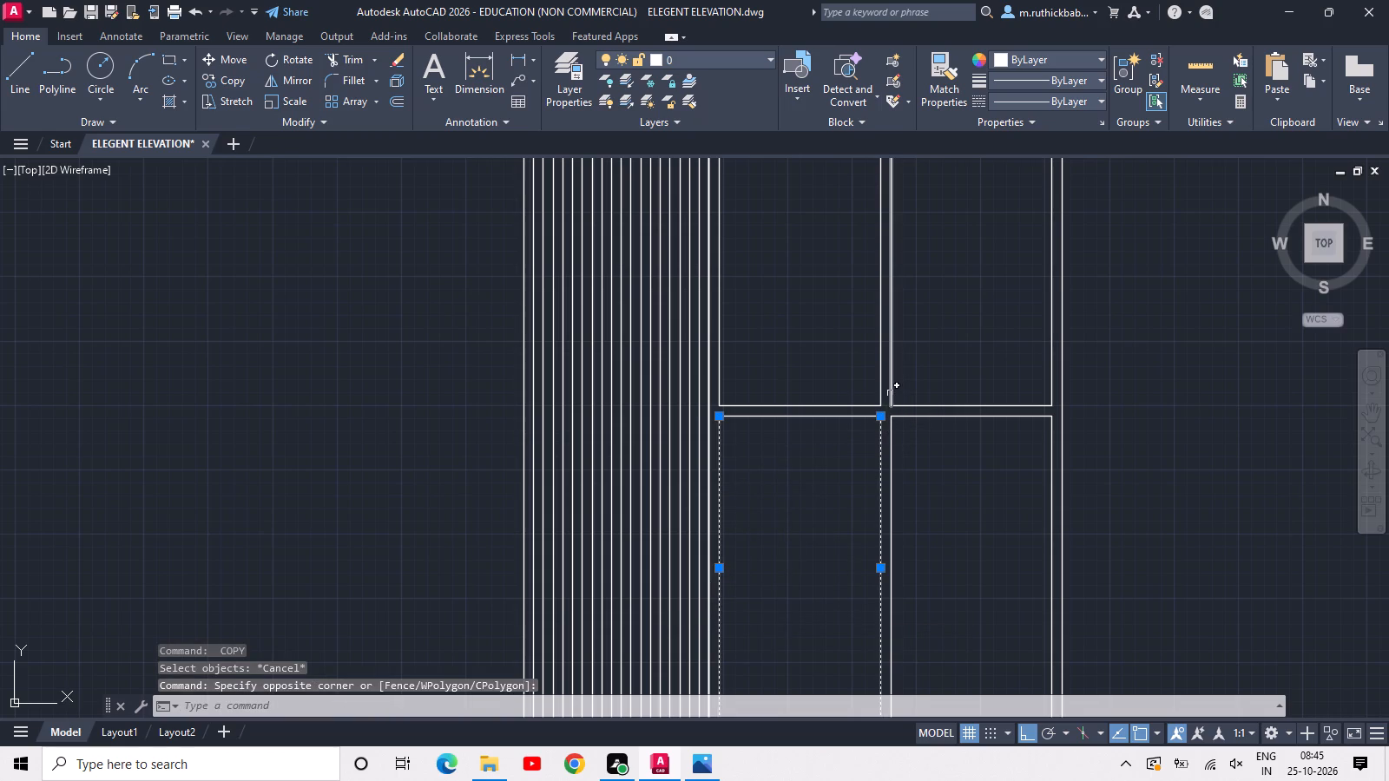
click(886, 390)
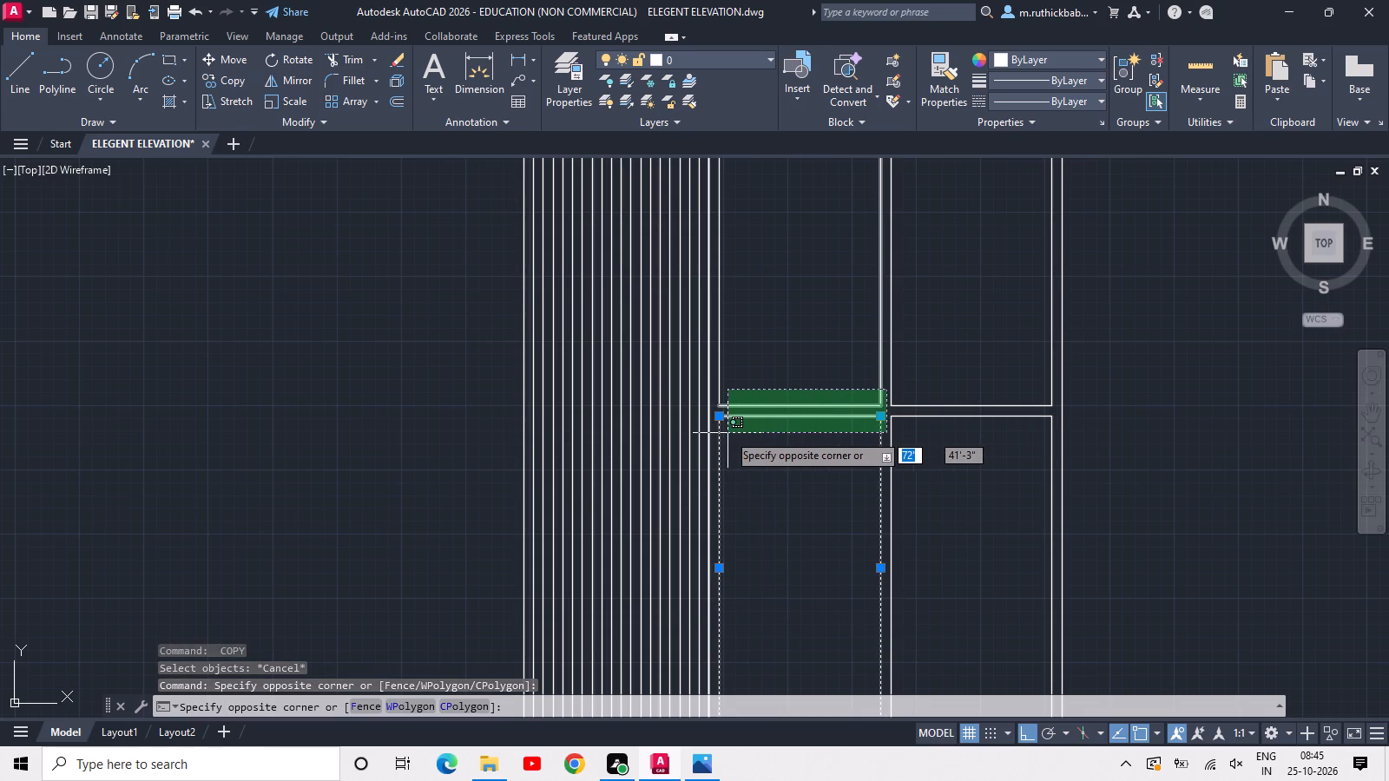
click(714, 433)
scroll(714, 433, down, 2)
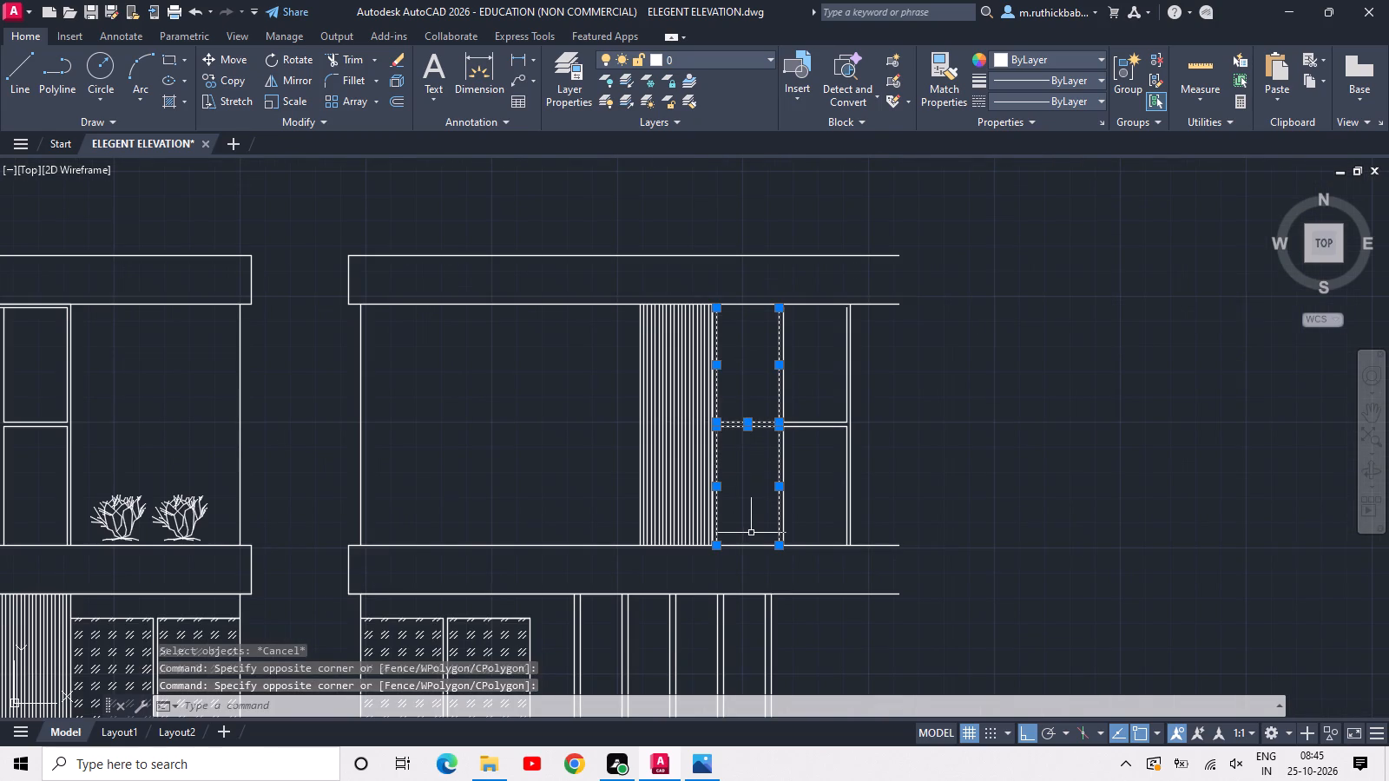
text(CO)
key(space)
scroll(787, 552, up, 3)
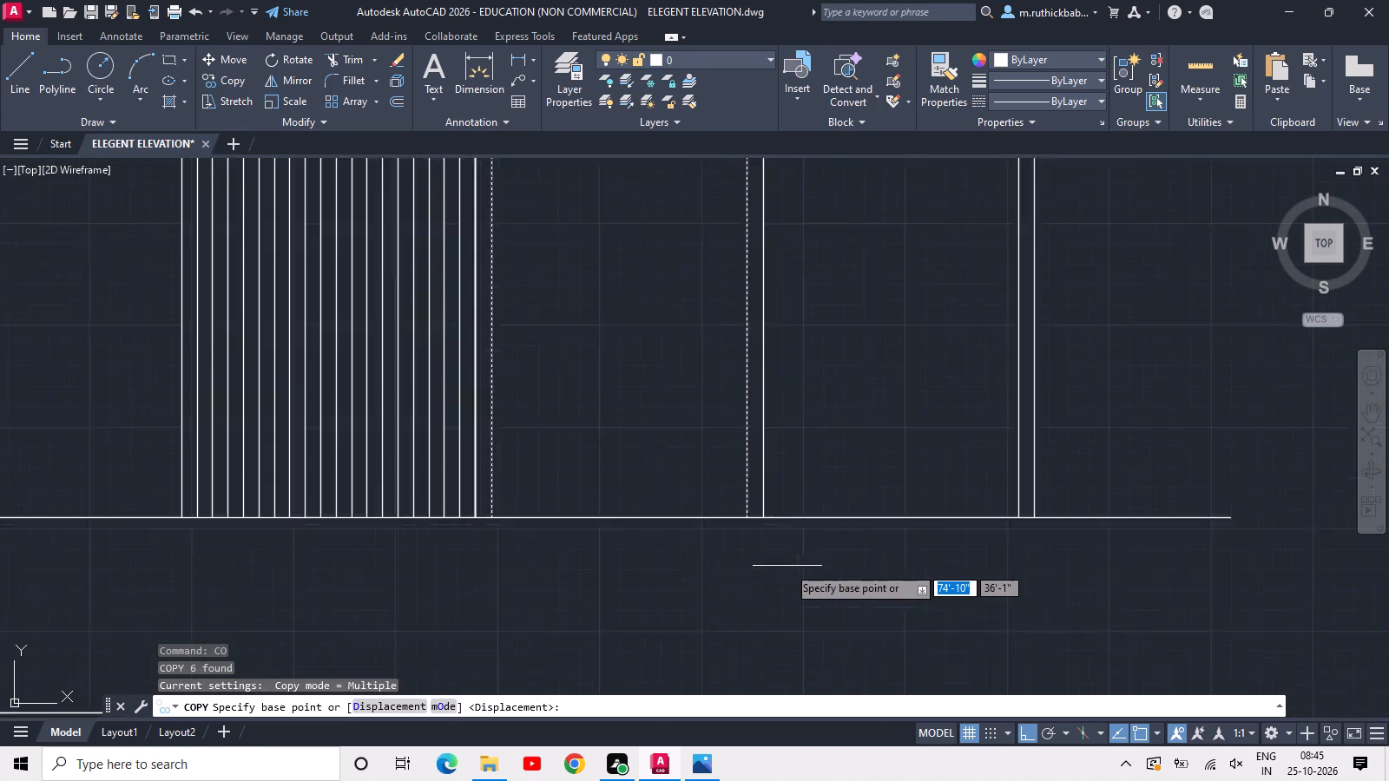
scroll(787, 566, up, 1)
click(747, 490)
middle_drag(437, 503, 662, 509)
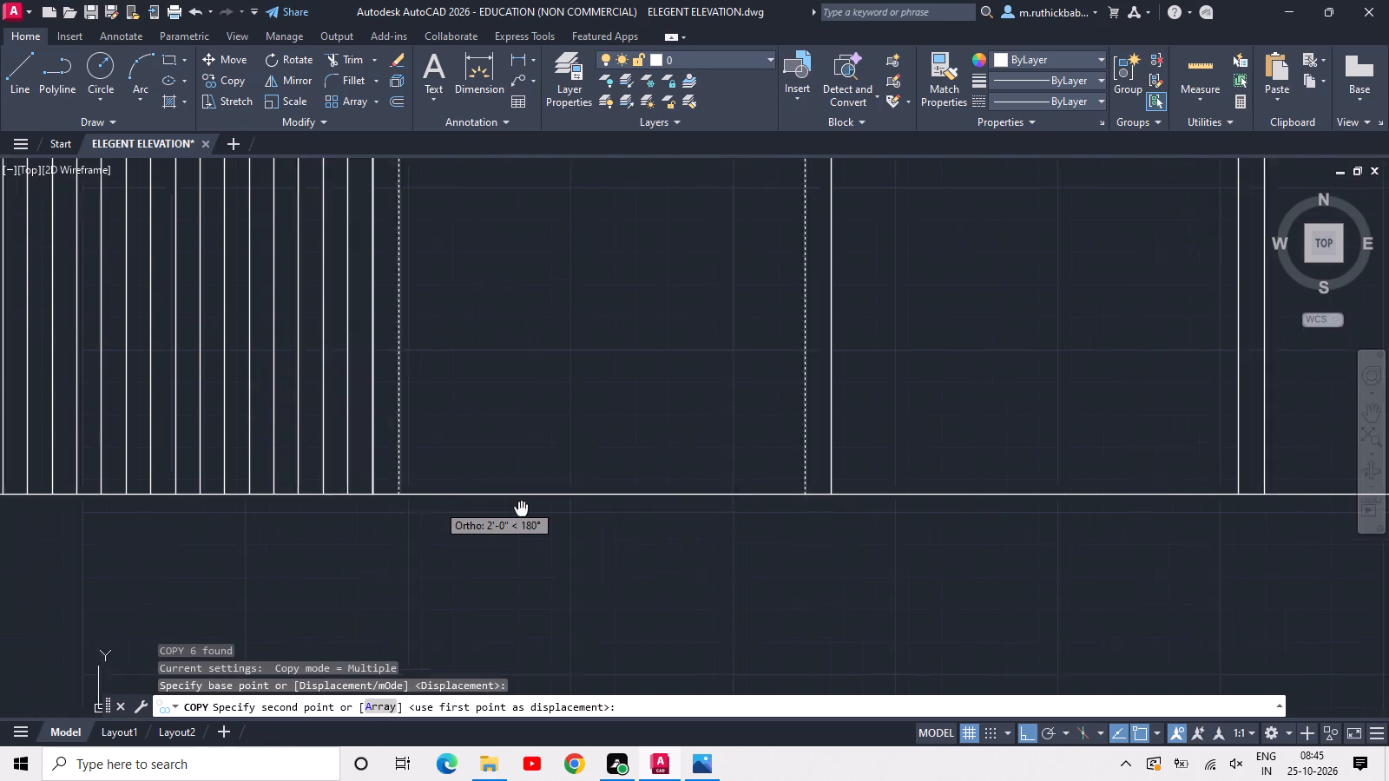
middle_drag(662, 509, 1388, 540)
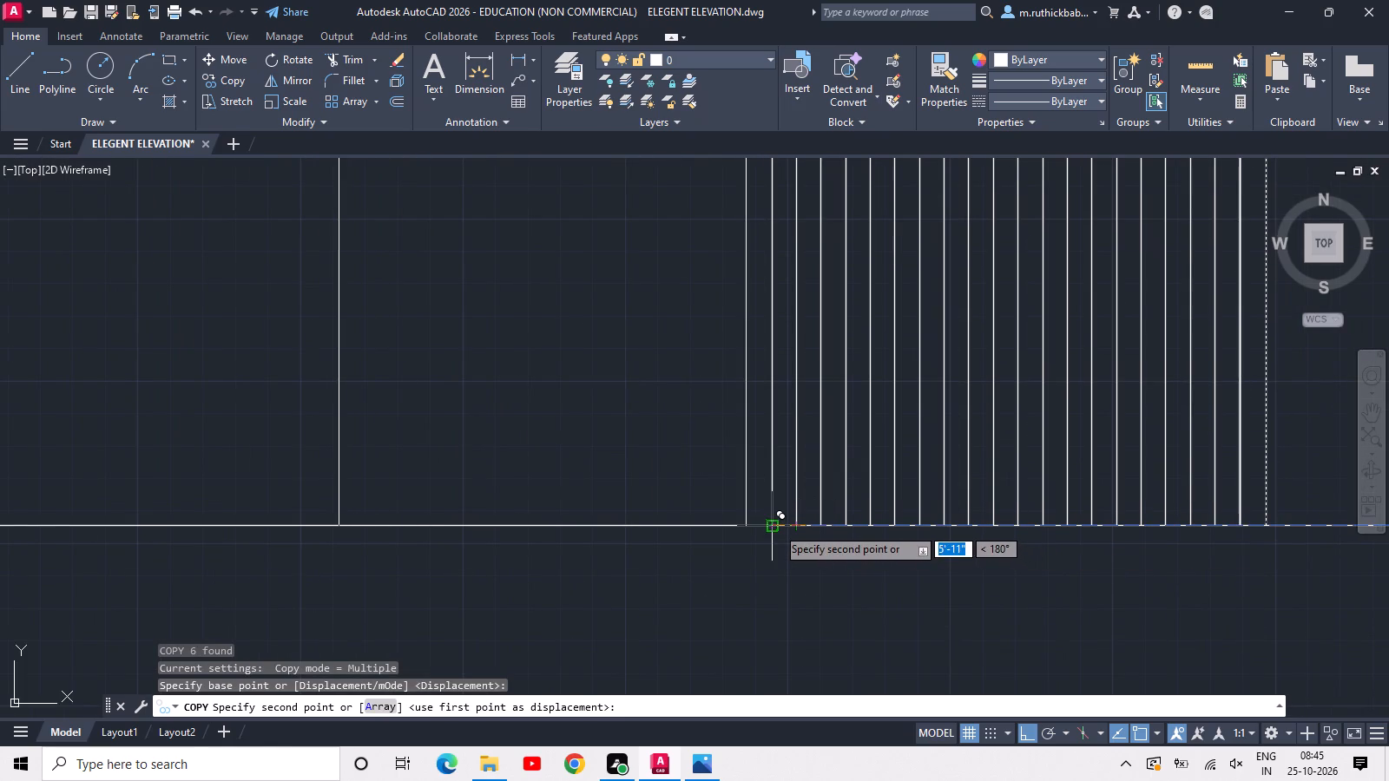
click(776, 527)
key(Escape)
scroll(776, 527, down, 4)
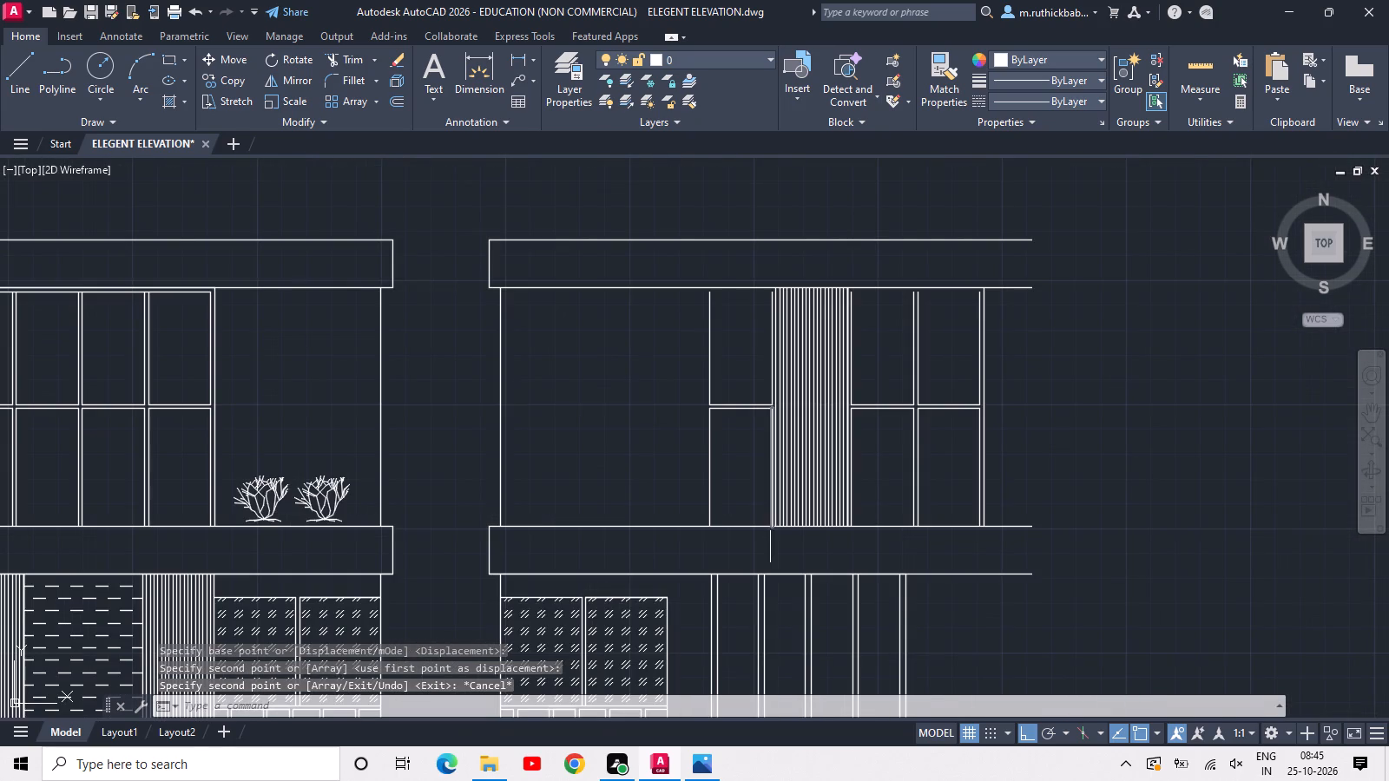
Draw a vertical frame line just left of the copied window bay, from the floor slab up to the top slab.
scroll(694, 421, up, 1)
text(L)
key(space)
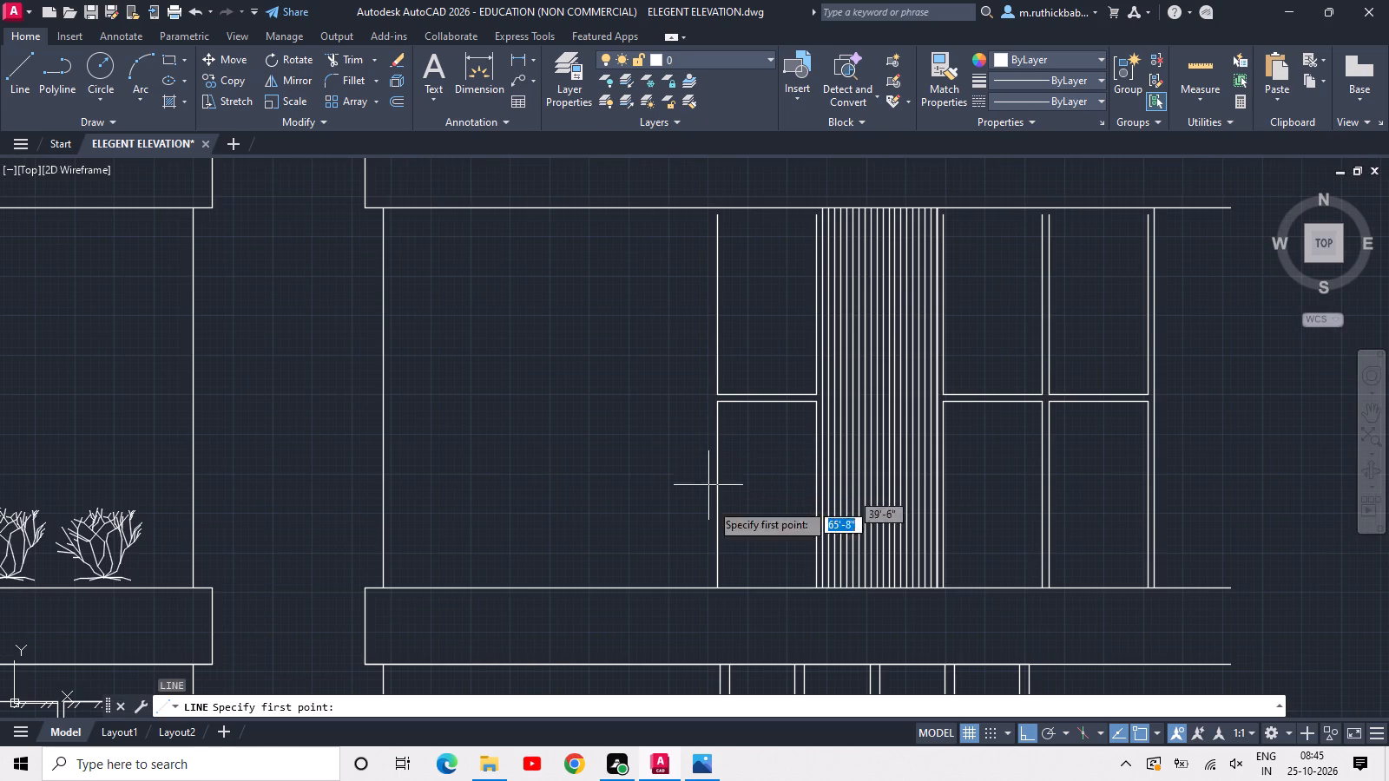
click(705, 588)
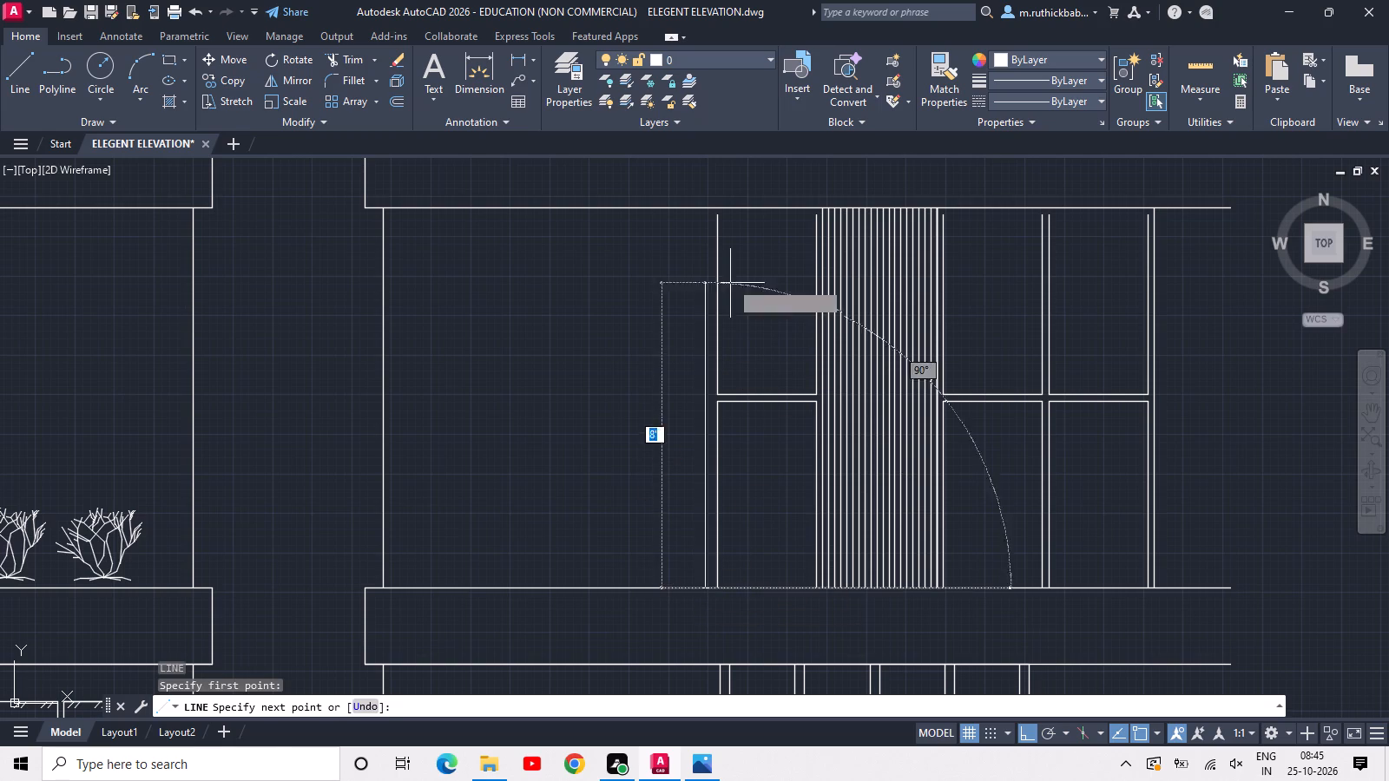
click(704, 207)
key(Escape)
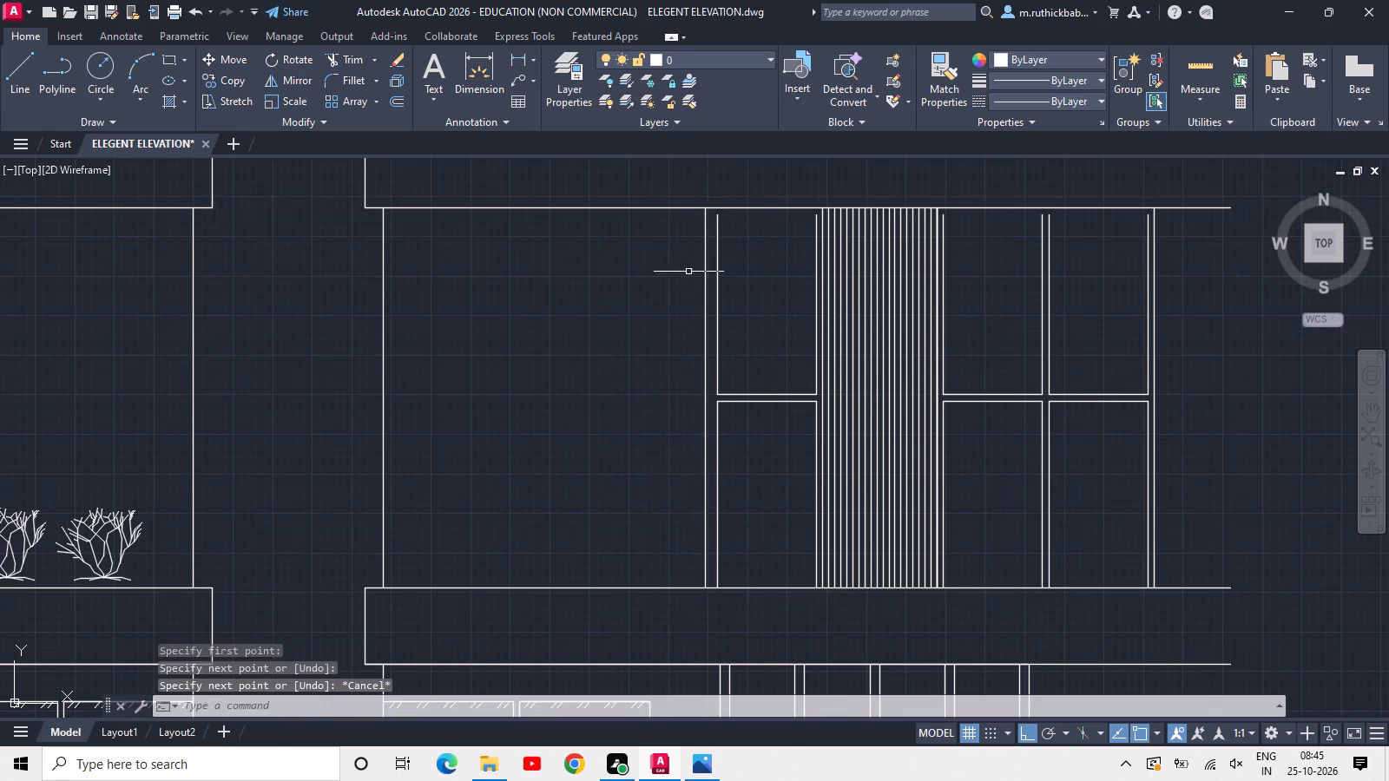
scroll(681, 288, down, 1)
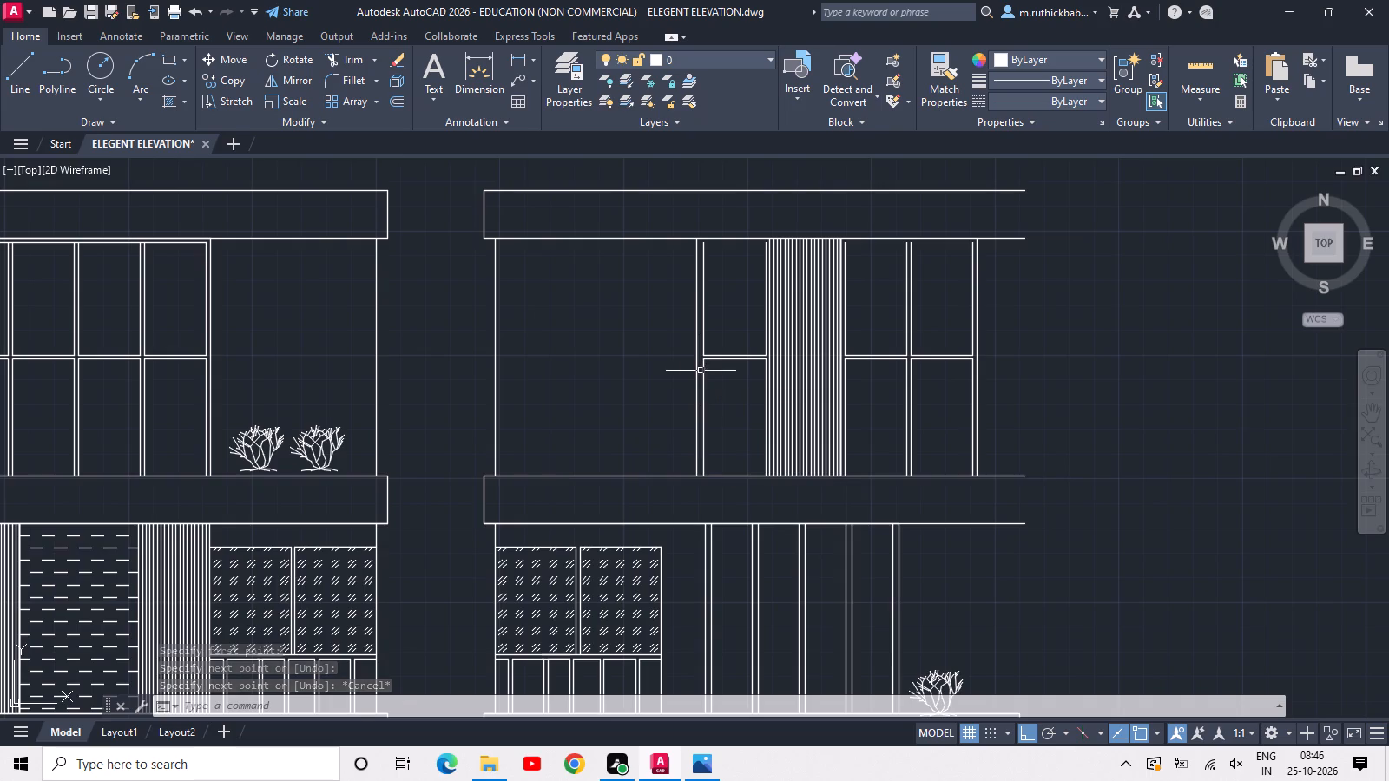
Copy the tree outside the second storey's left wing horizontally into the second storey's right wing, left of the vertical-strip panel.
scroll(690, 377, down, 2)
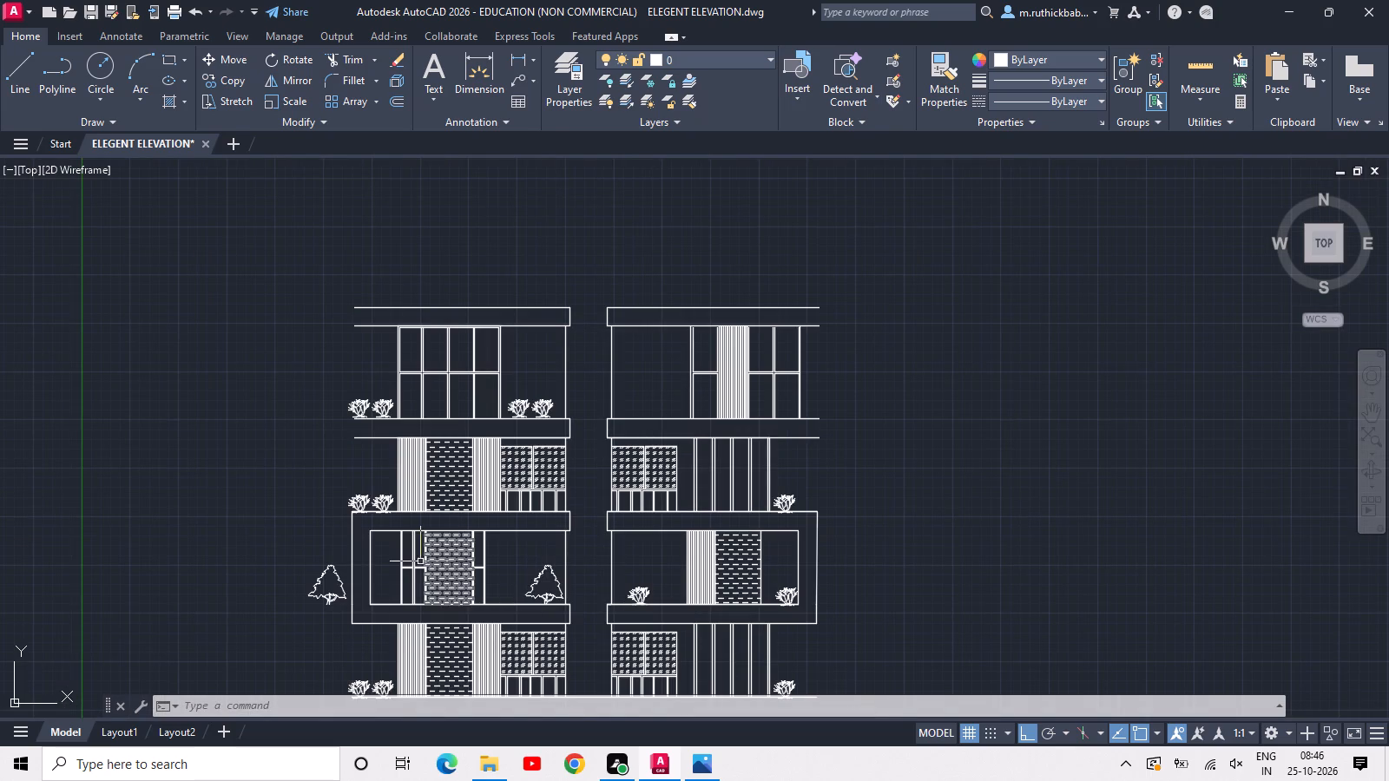
click(329, 574)
click(293, 560)
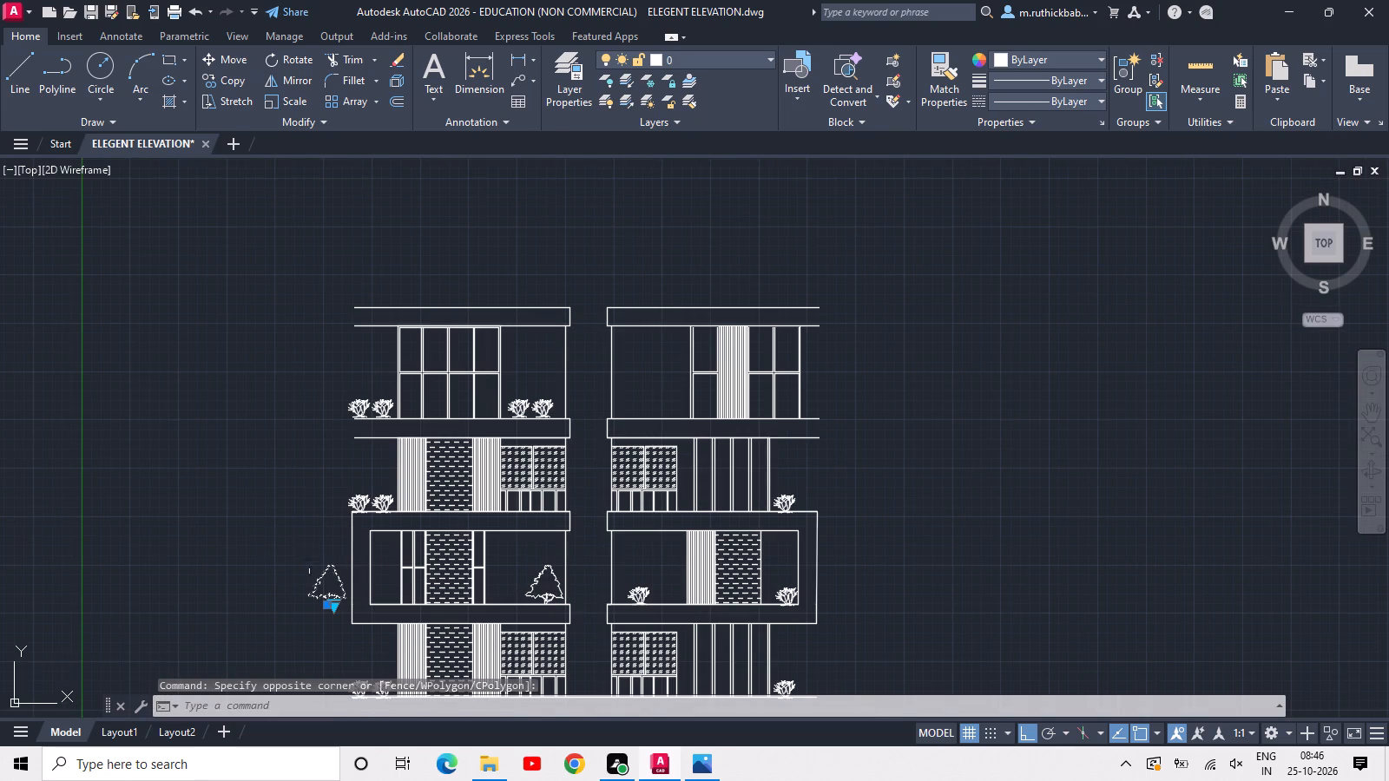
key(c)
text(O)
key(space)
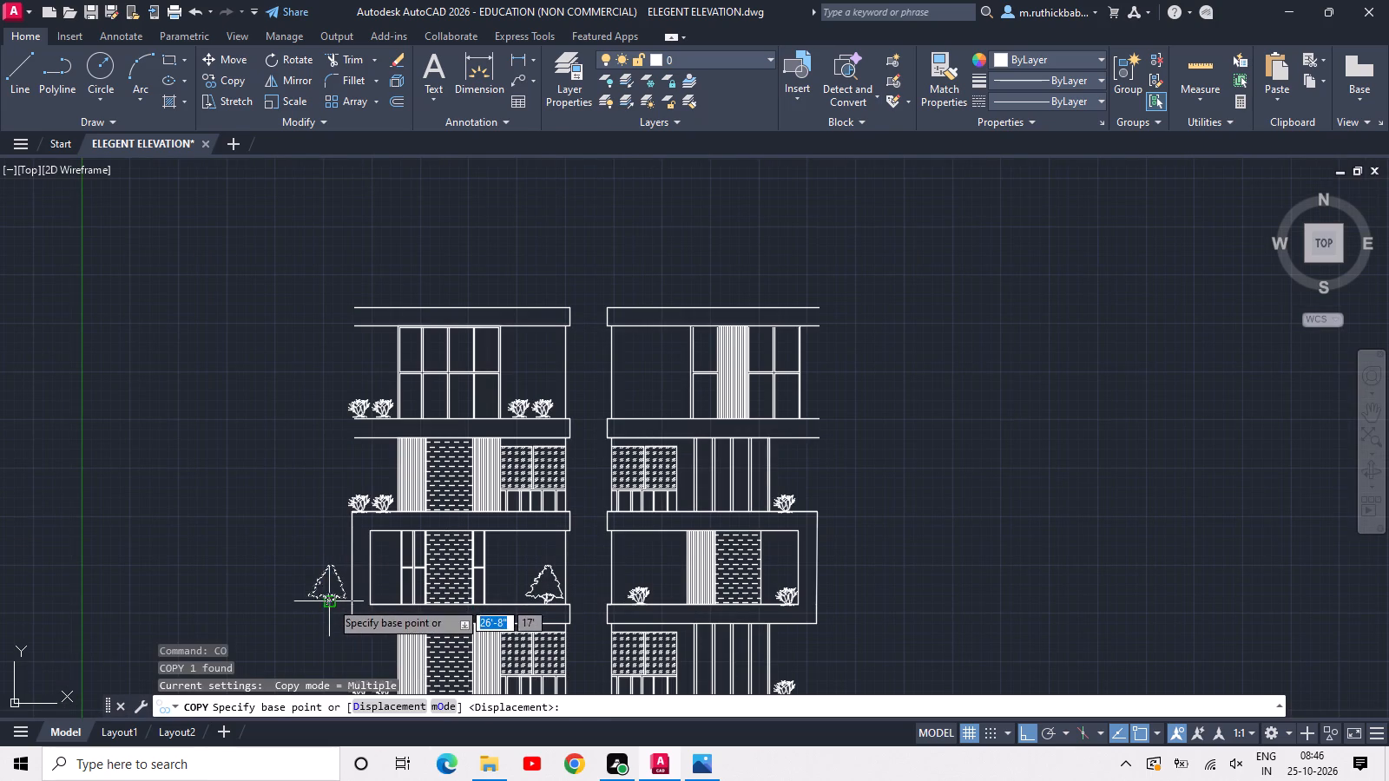
click(330, 601)
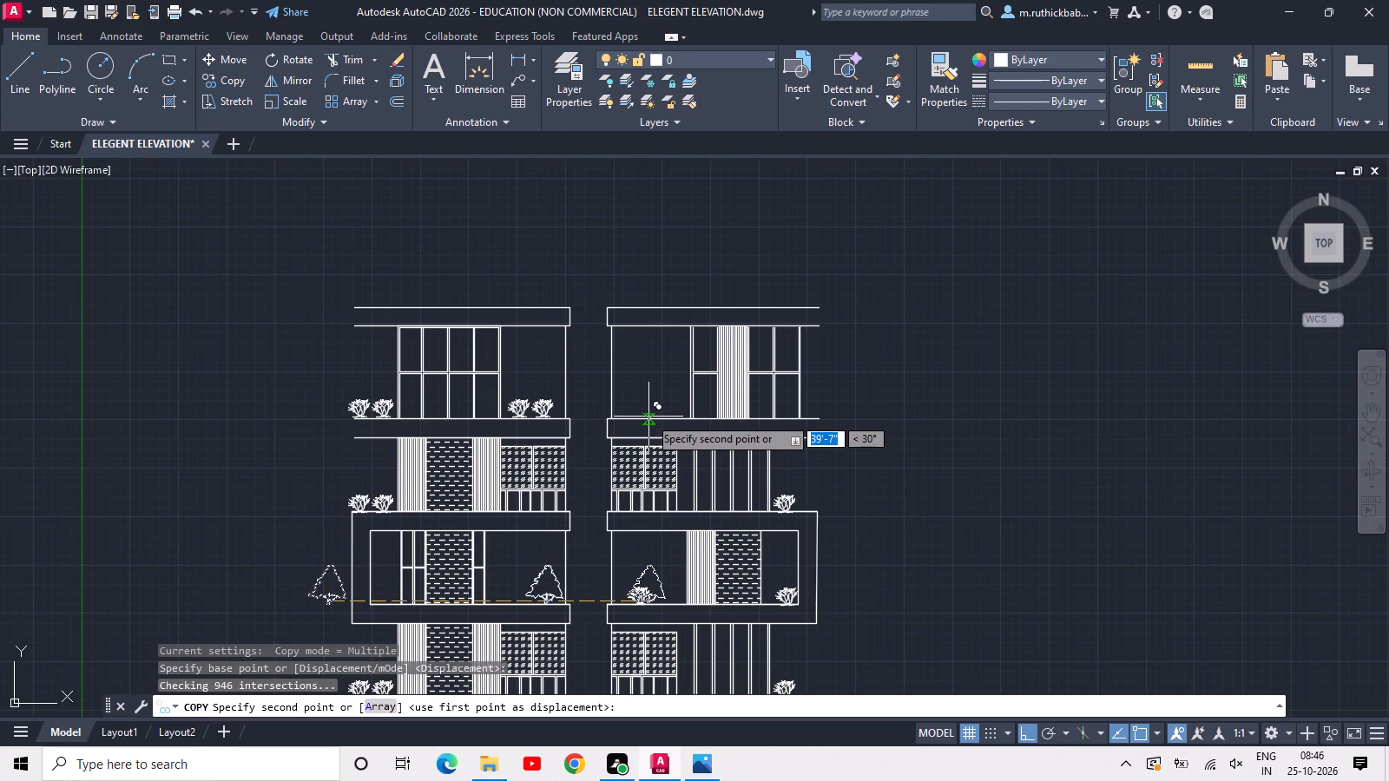
scroll(651, 417, up, 2)
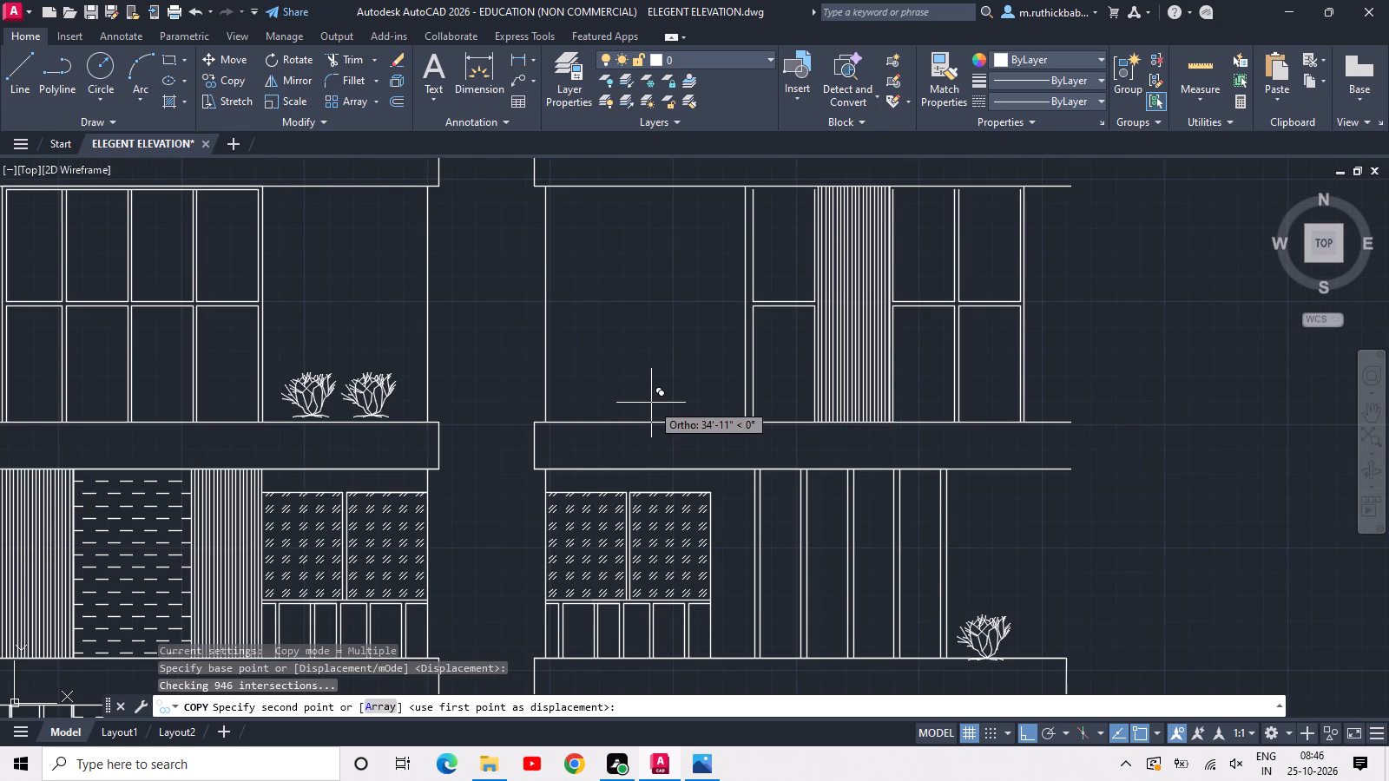
click(651, 403)
scroll(672, 379, down, 2)
key(Escape)
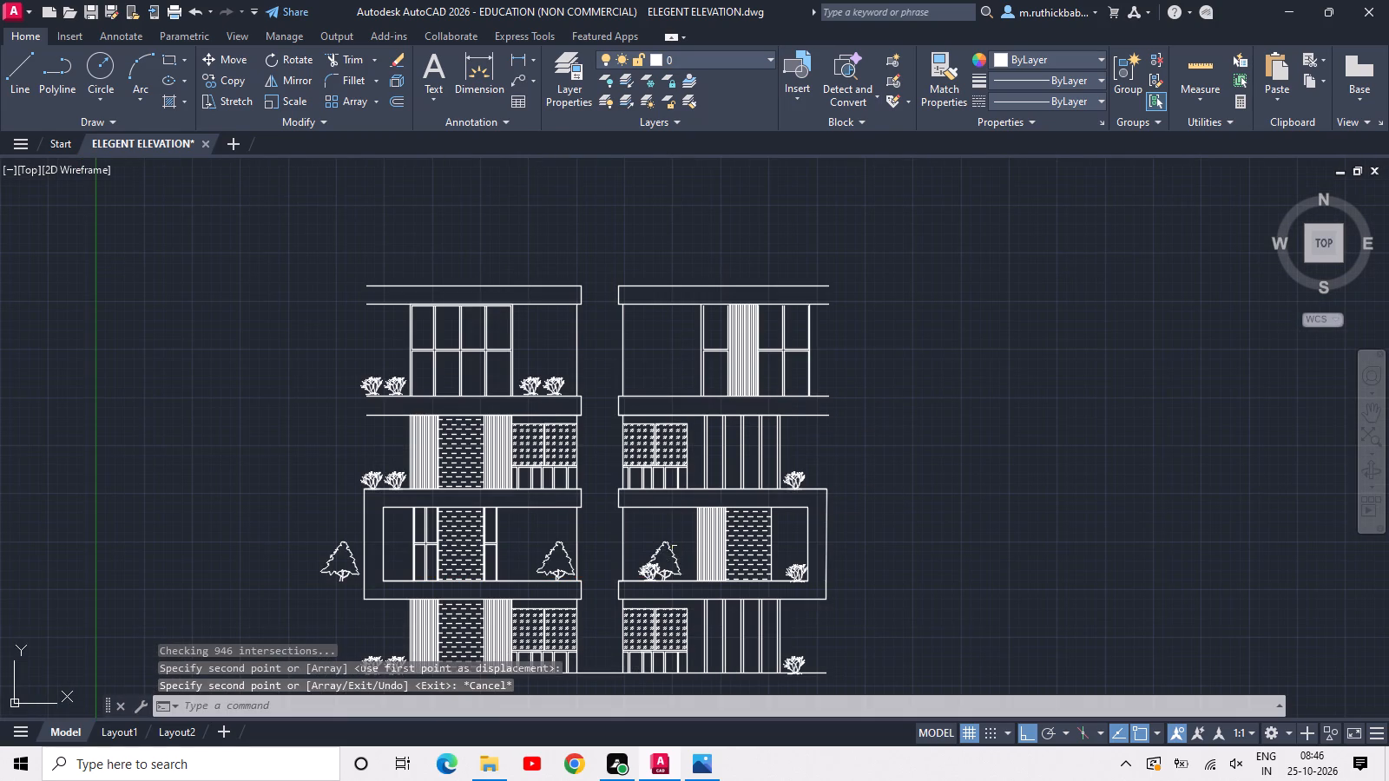
Move the copied tree from the second storey's right wing up onto the top storey's floor slab.
click(667, 563)
click(655, 535)
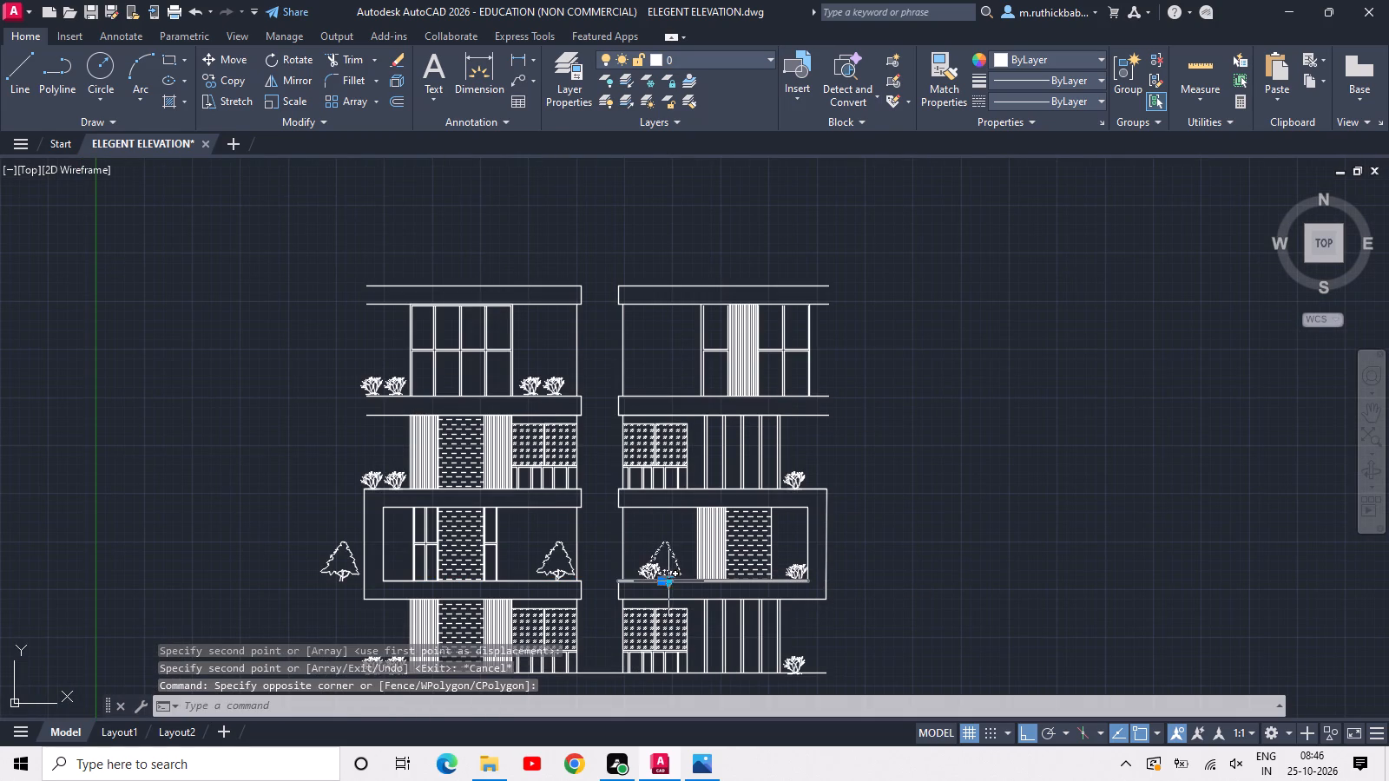
click(661, 582)
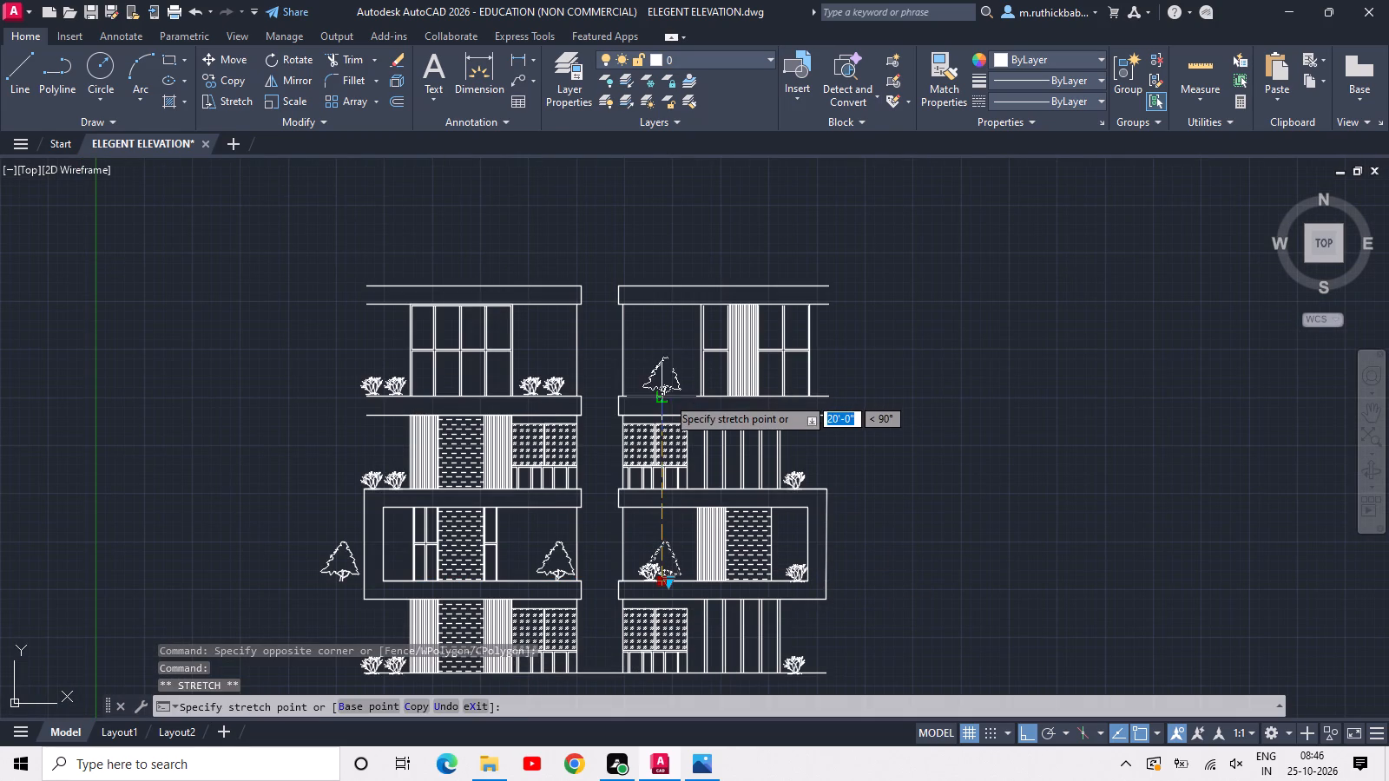
click(667, 397)
key(Escape)
scroll(685, 357, down, 1)
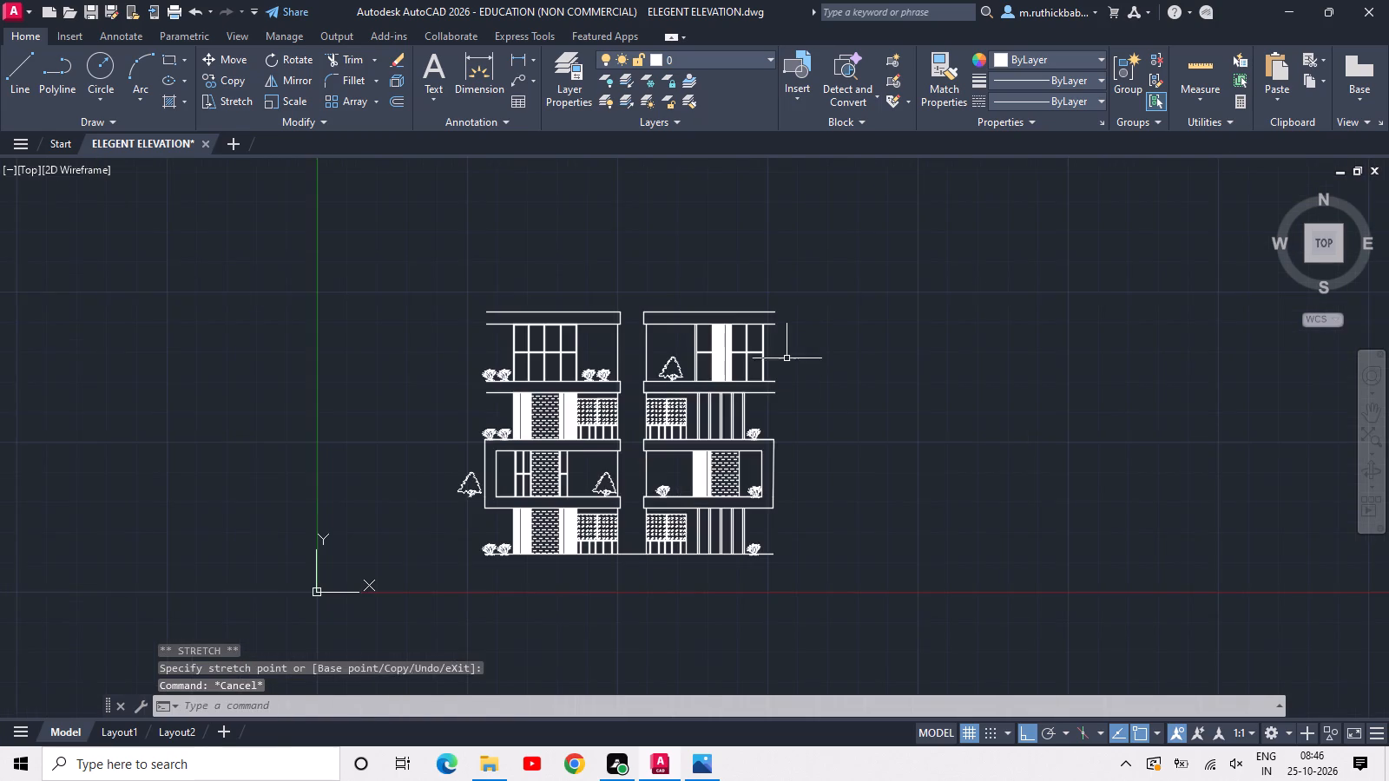
Close the open right ends of the right wing's top-storey floor slab and roof slab with vertical lines.
scroll(786, 358, up, 3)
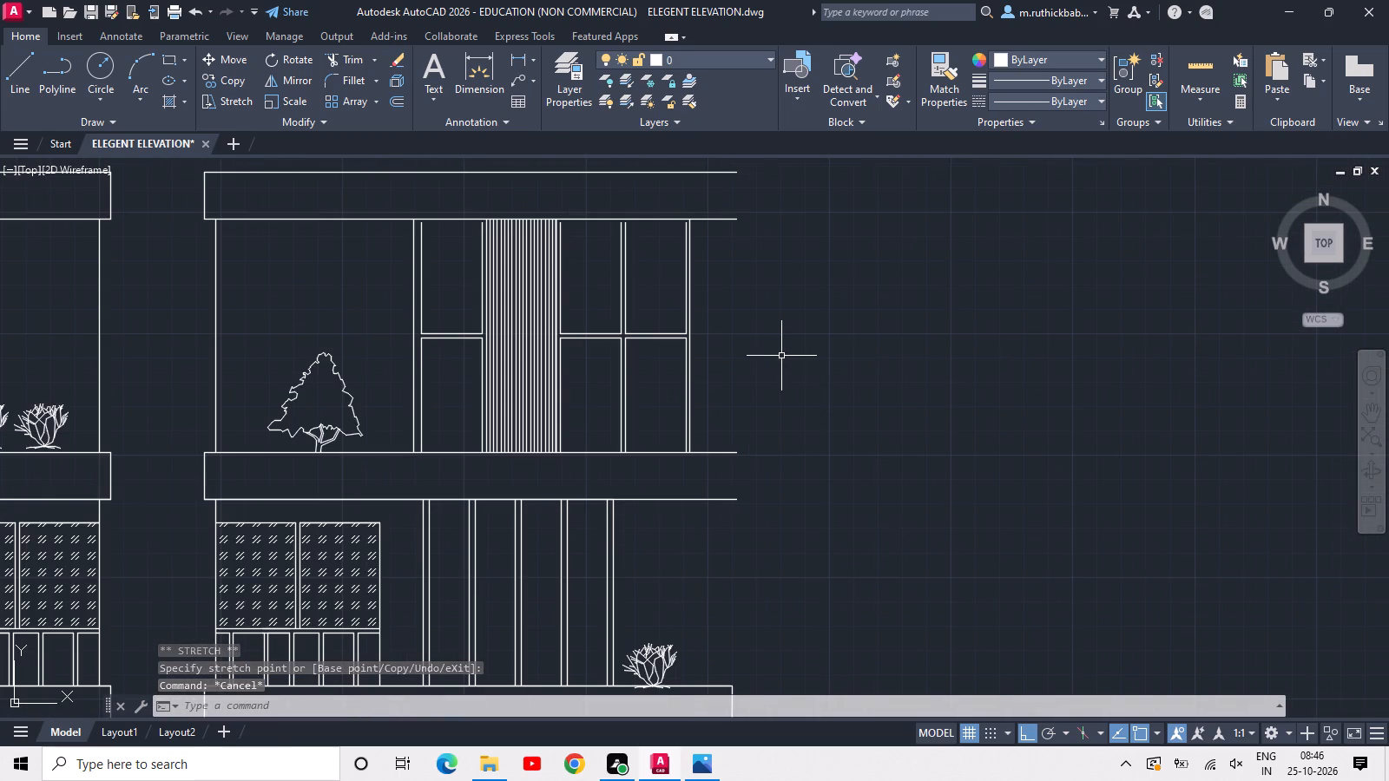
key(l)
key(space)
click(737, 457)
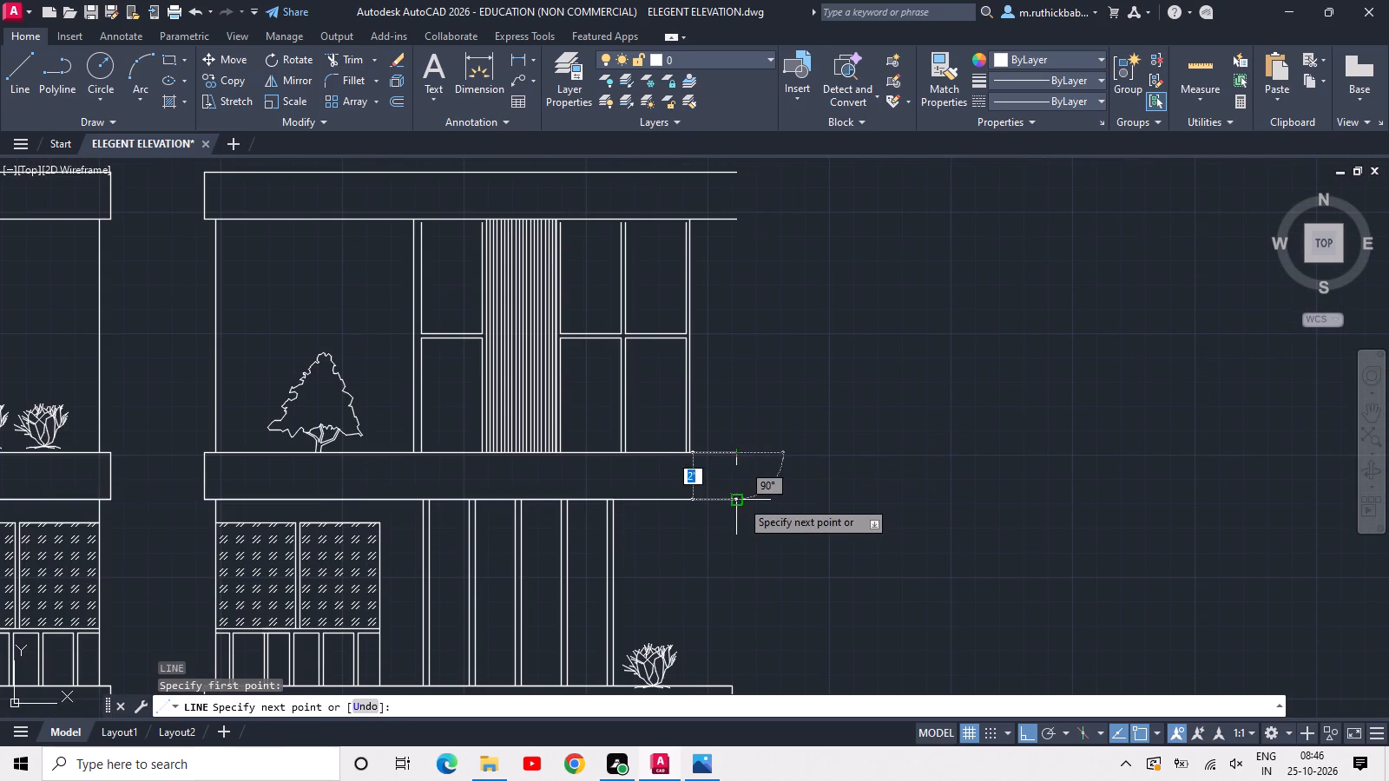
click(741, 500)
key(space)
middle_drag(761, 330, 794, 563)
key(space)
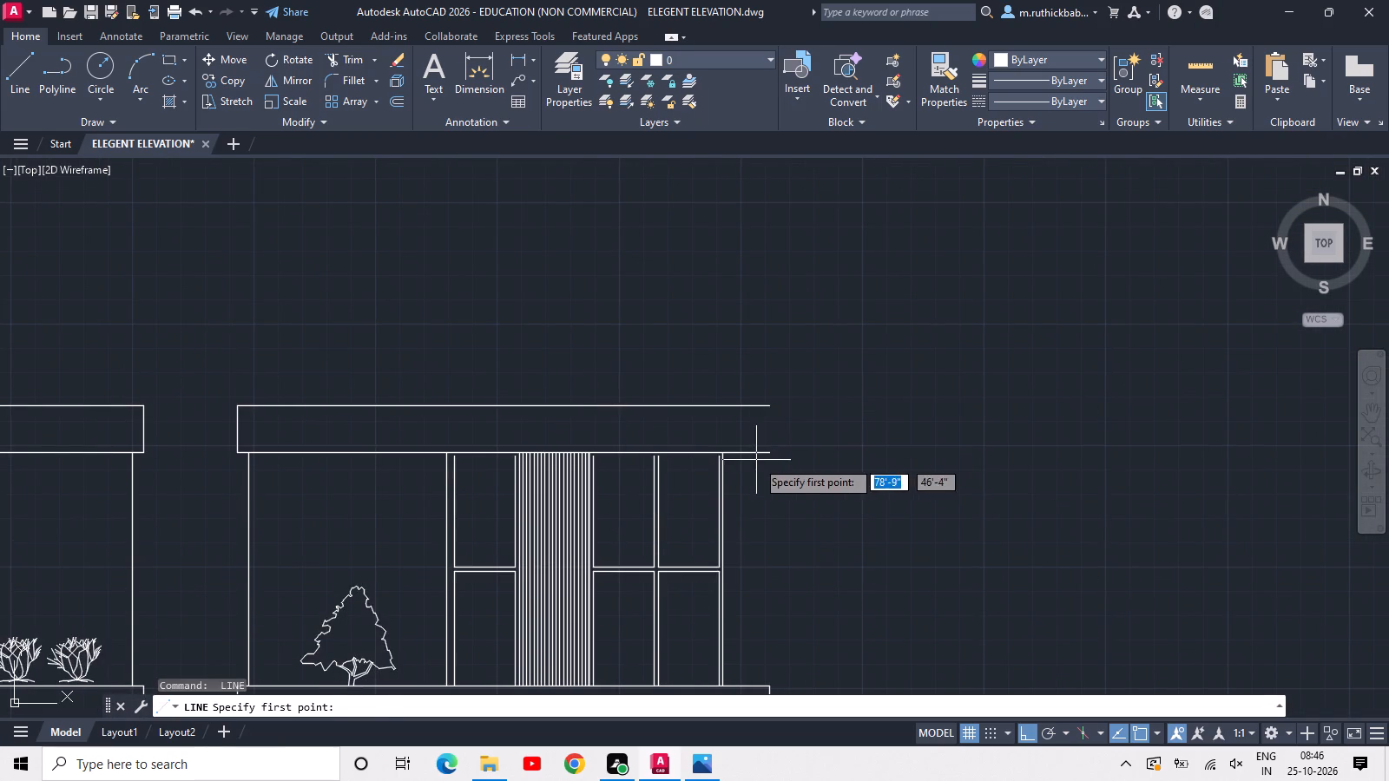
click(768, 454)
click(770, 405)
key(Escape)
scroll(770, 405, down, 2)
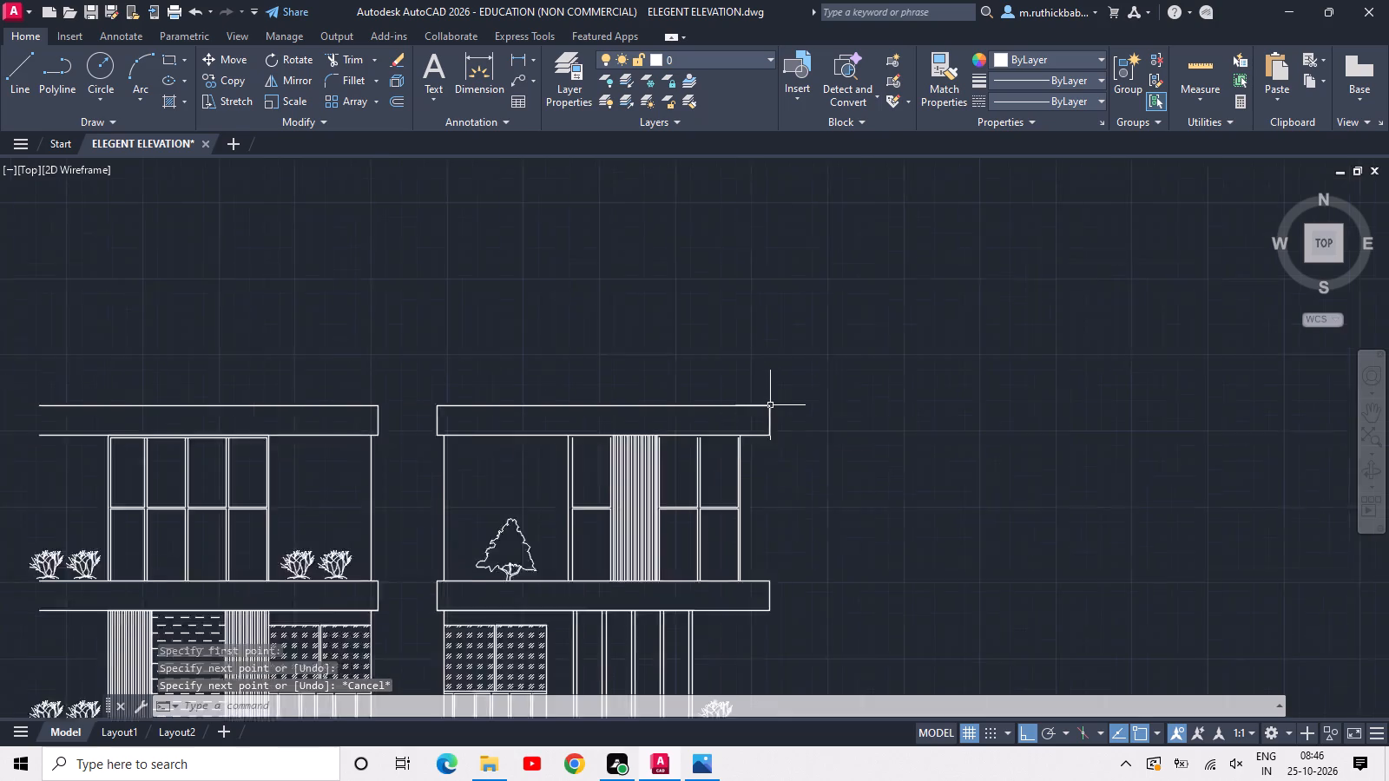
Close the open left ends of the left wing's top-storey floor slab and roof slab with vertical lines.
middle_drag(640, 402, 793, 423)
scroll(456, 436, up, 1)
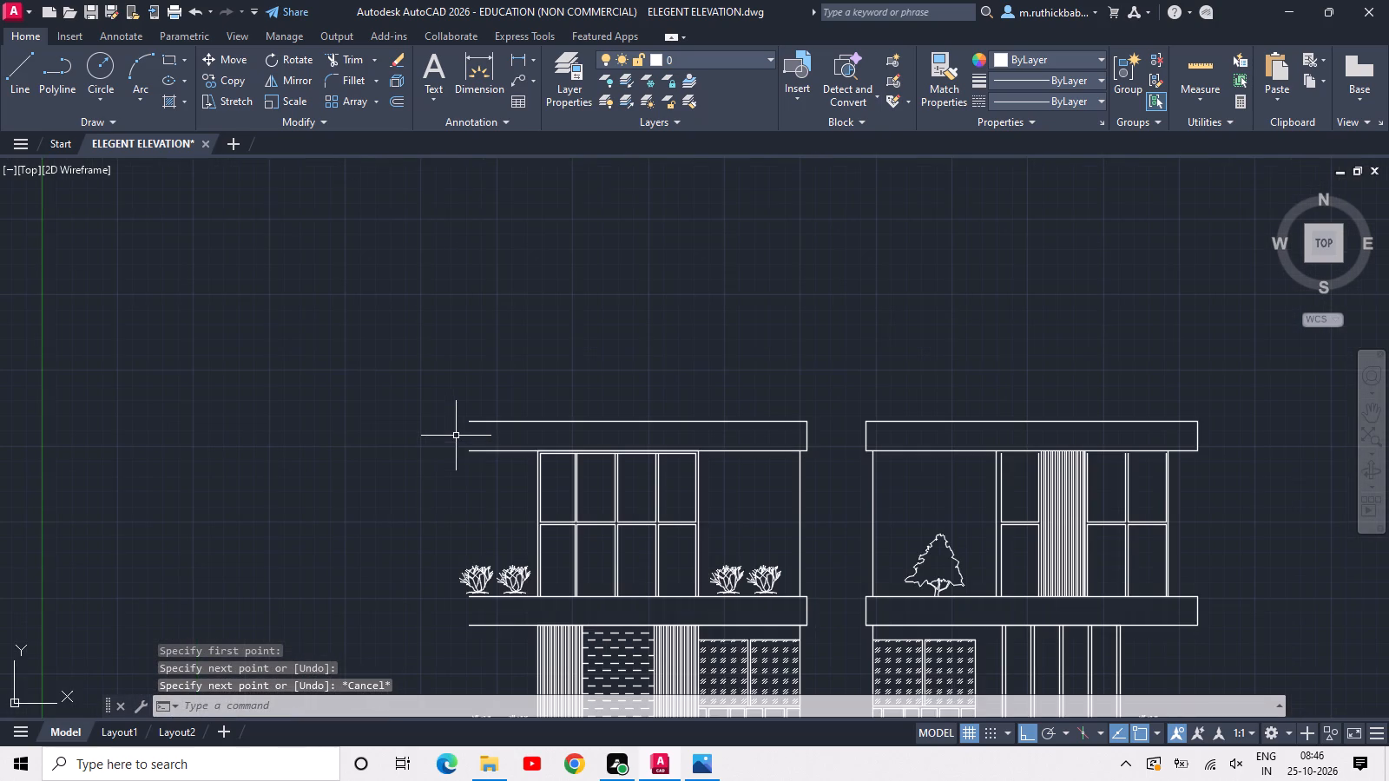
key(space)
click(472, 623)
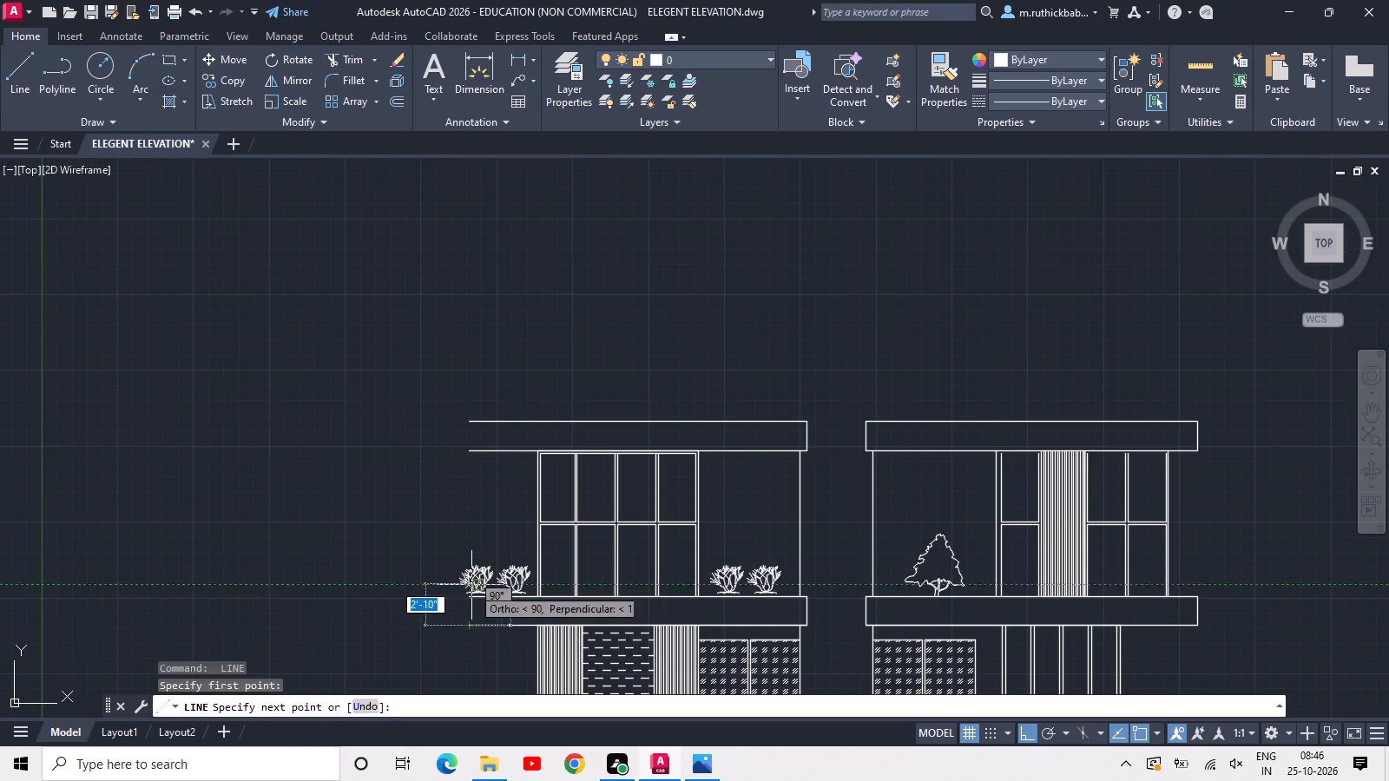
click(473, 599)
key(space)
key(space)
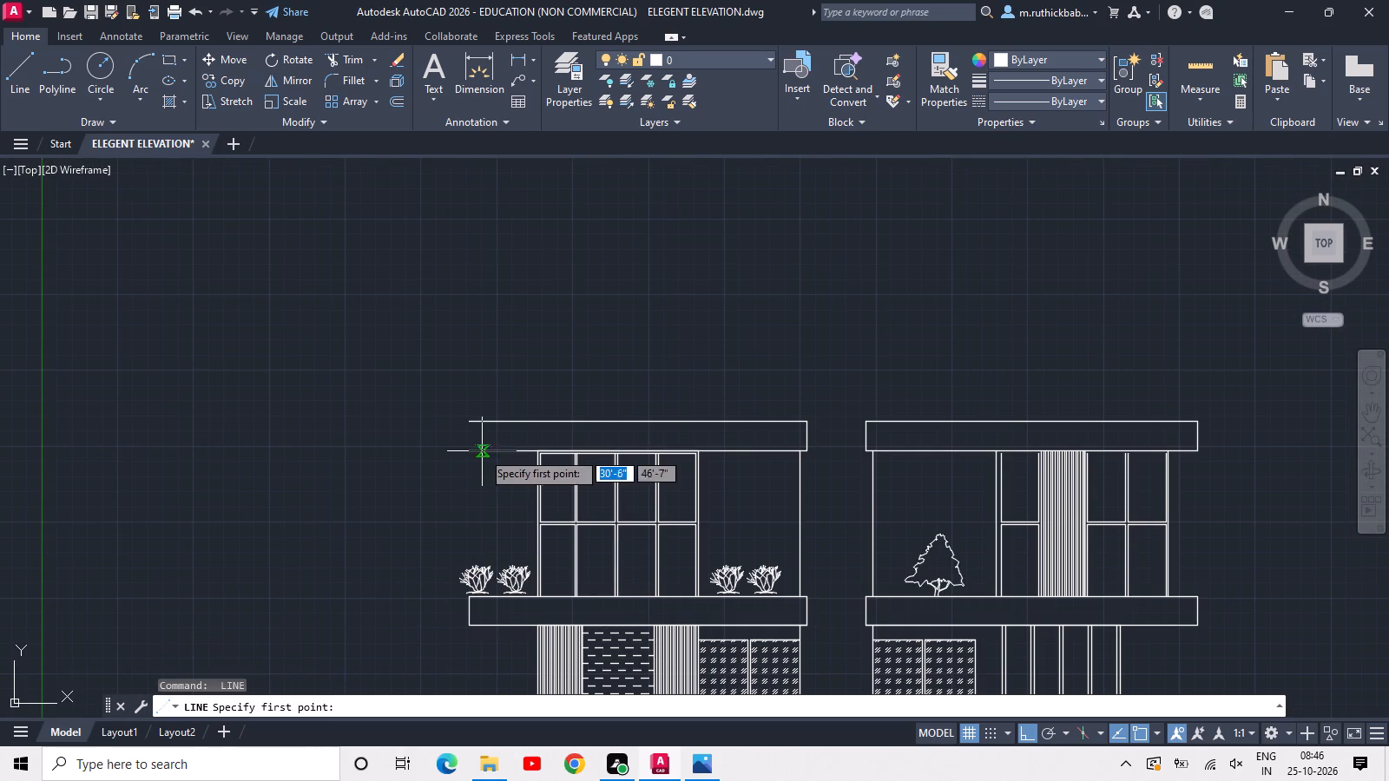
click(471, 449)
click(464, 423)
key(space)
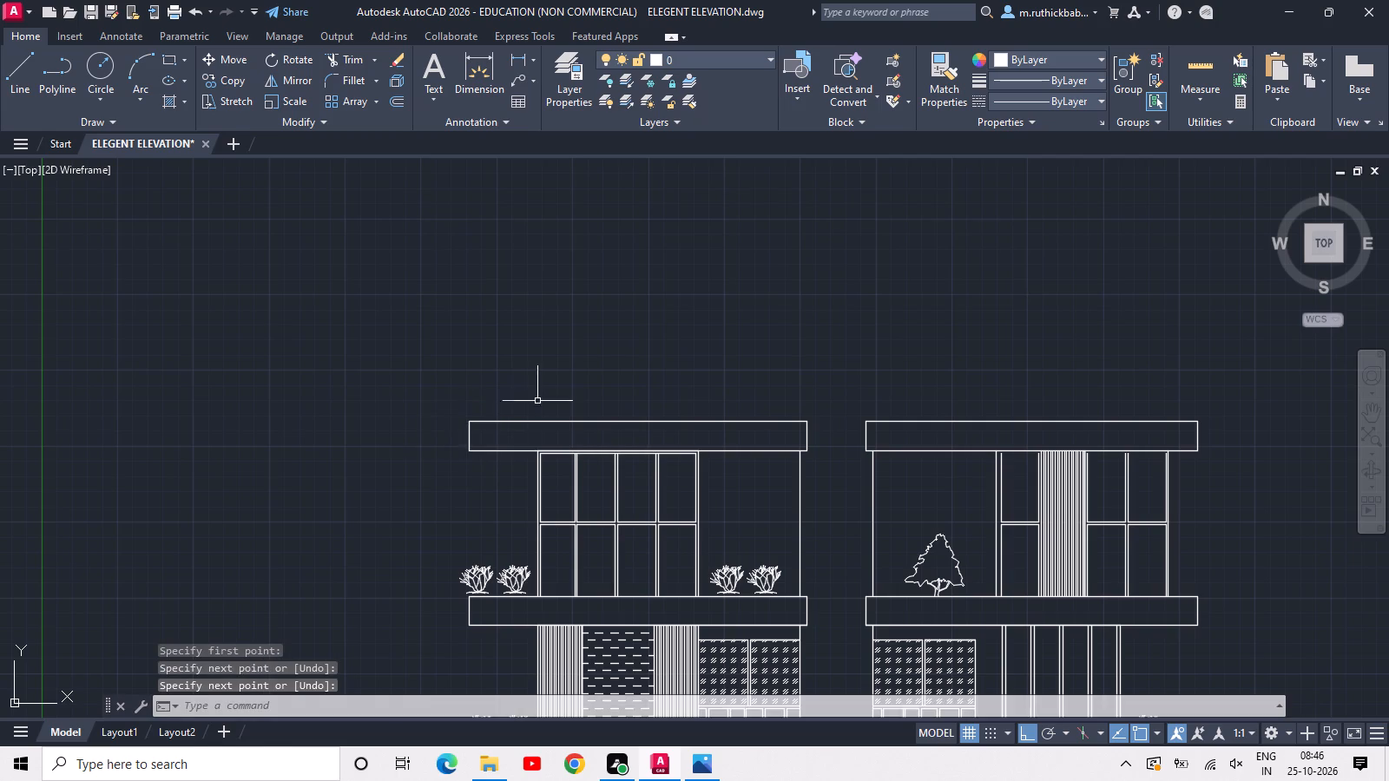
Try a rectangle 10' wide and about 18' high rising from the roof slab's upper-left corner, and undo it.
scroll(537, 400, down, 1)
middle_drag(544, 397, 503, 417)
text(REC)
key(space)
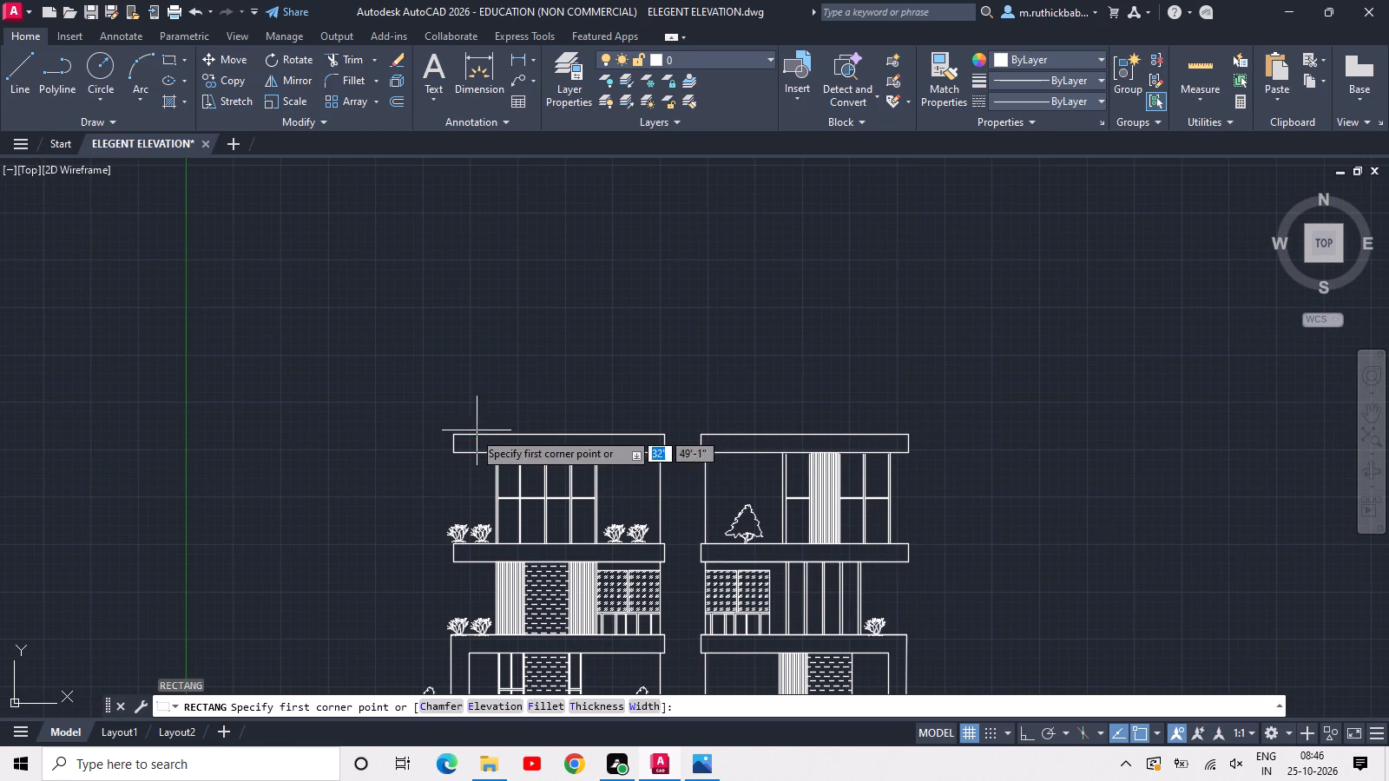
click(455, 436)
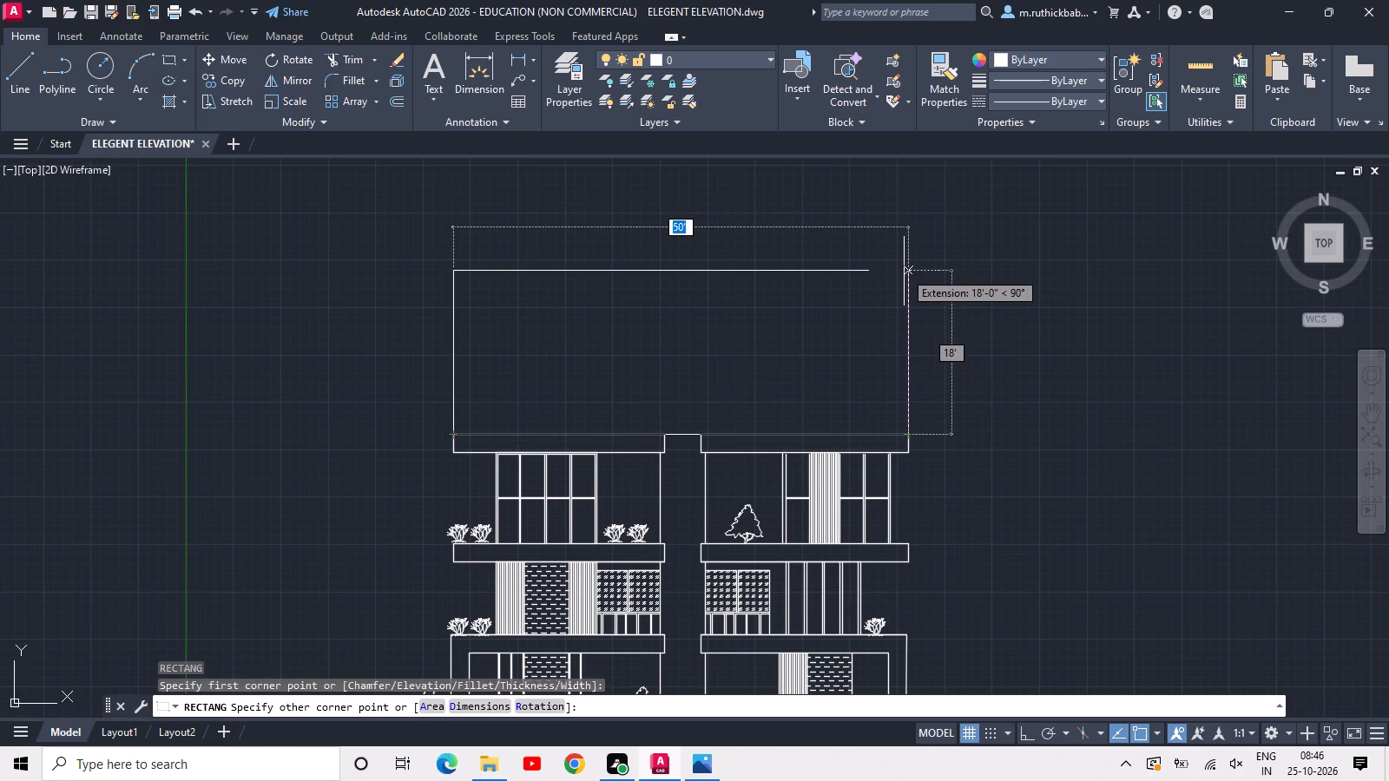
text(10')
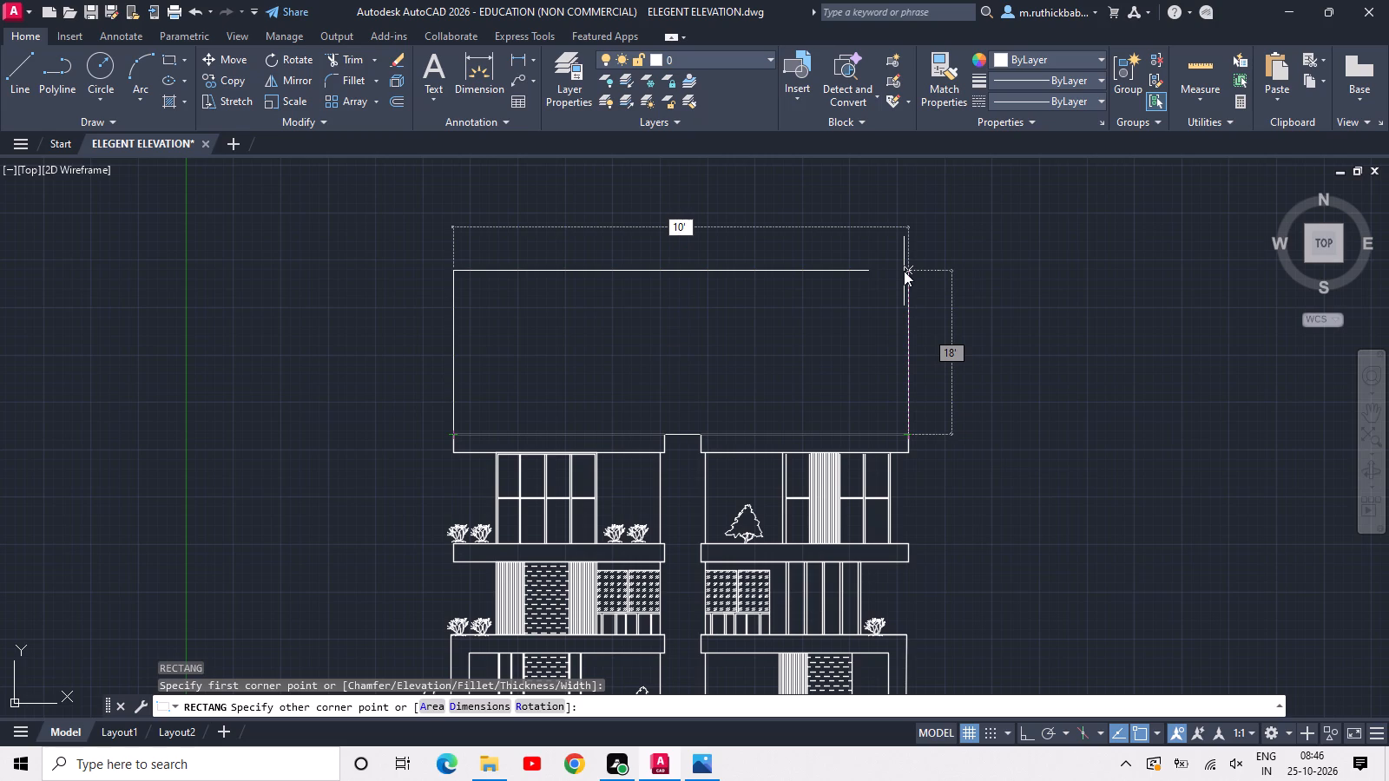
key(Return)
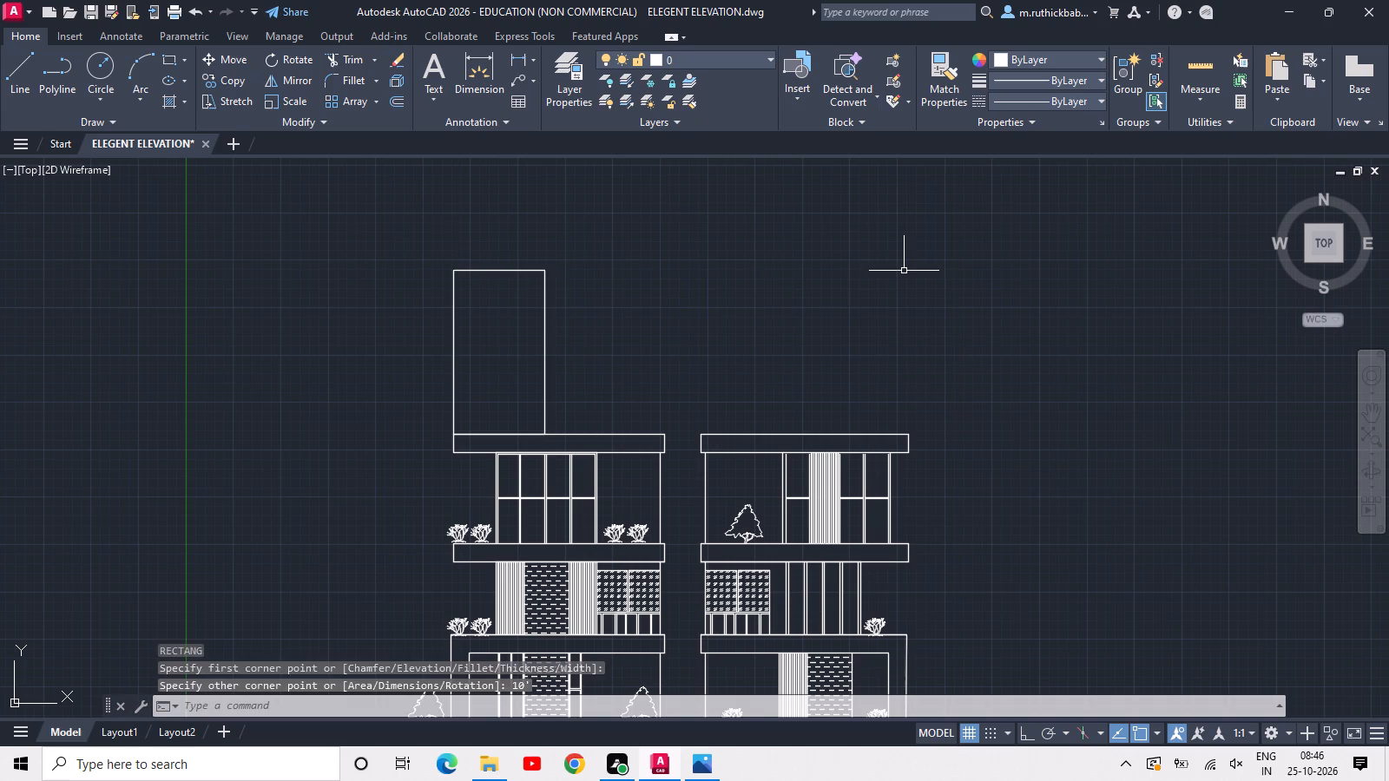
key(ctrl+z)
Draw a rectangle about 50'-3" wide and 10' high from the roof slab's upper-left corner, spanning both wings.
text(REC)
key(space)
click(457, 432)
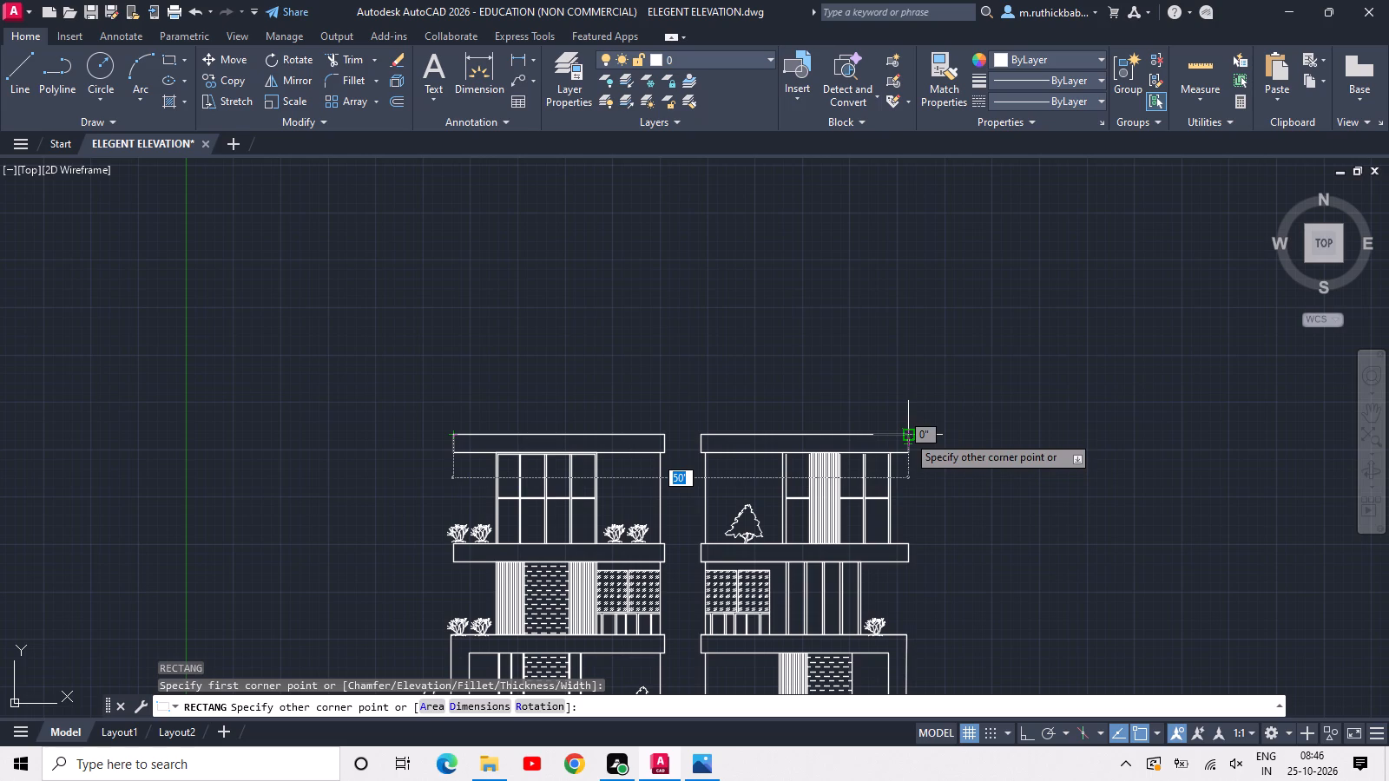
key(Tab)
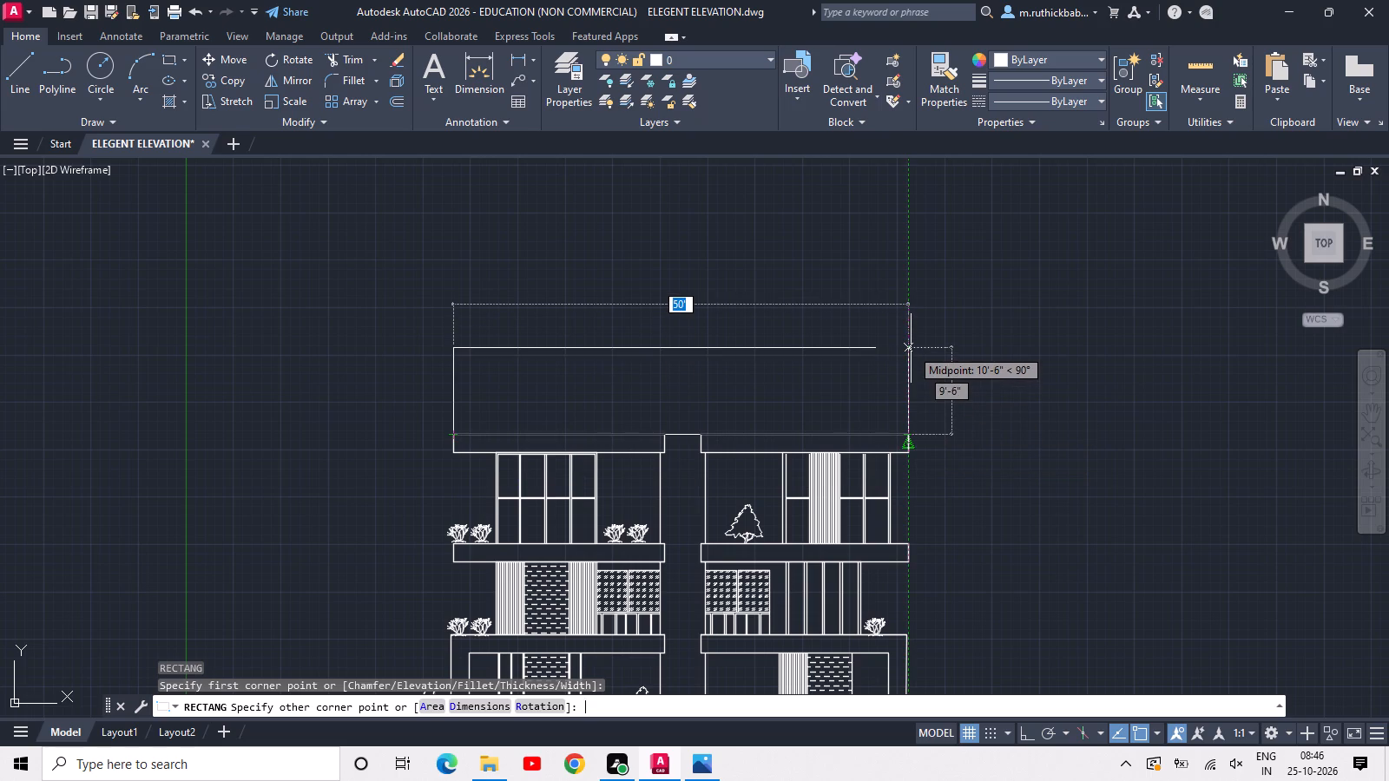
text(10)
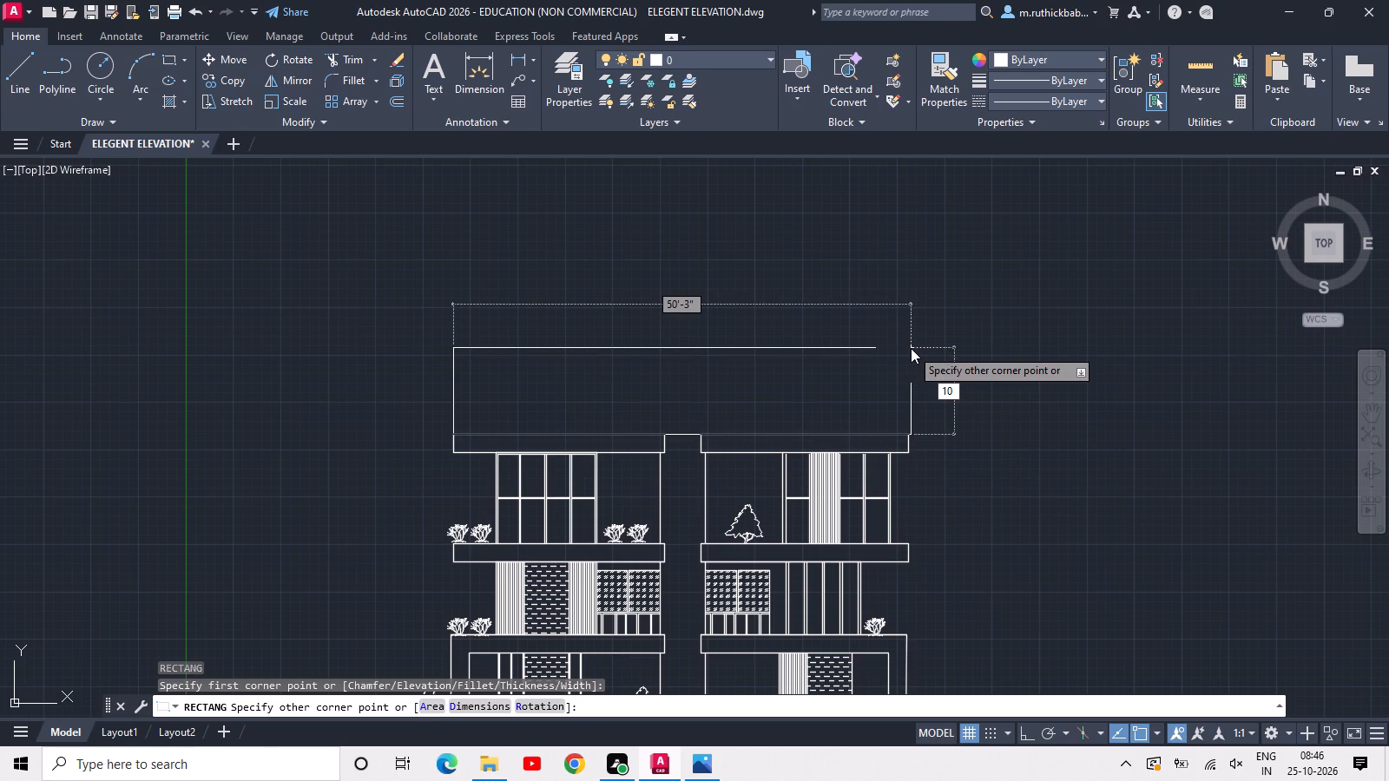
key(apostrophe)
key(Return)
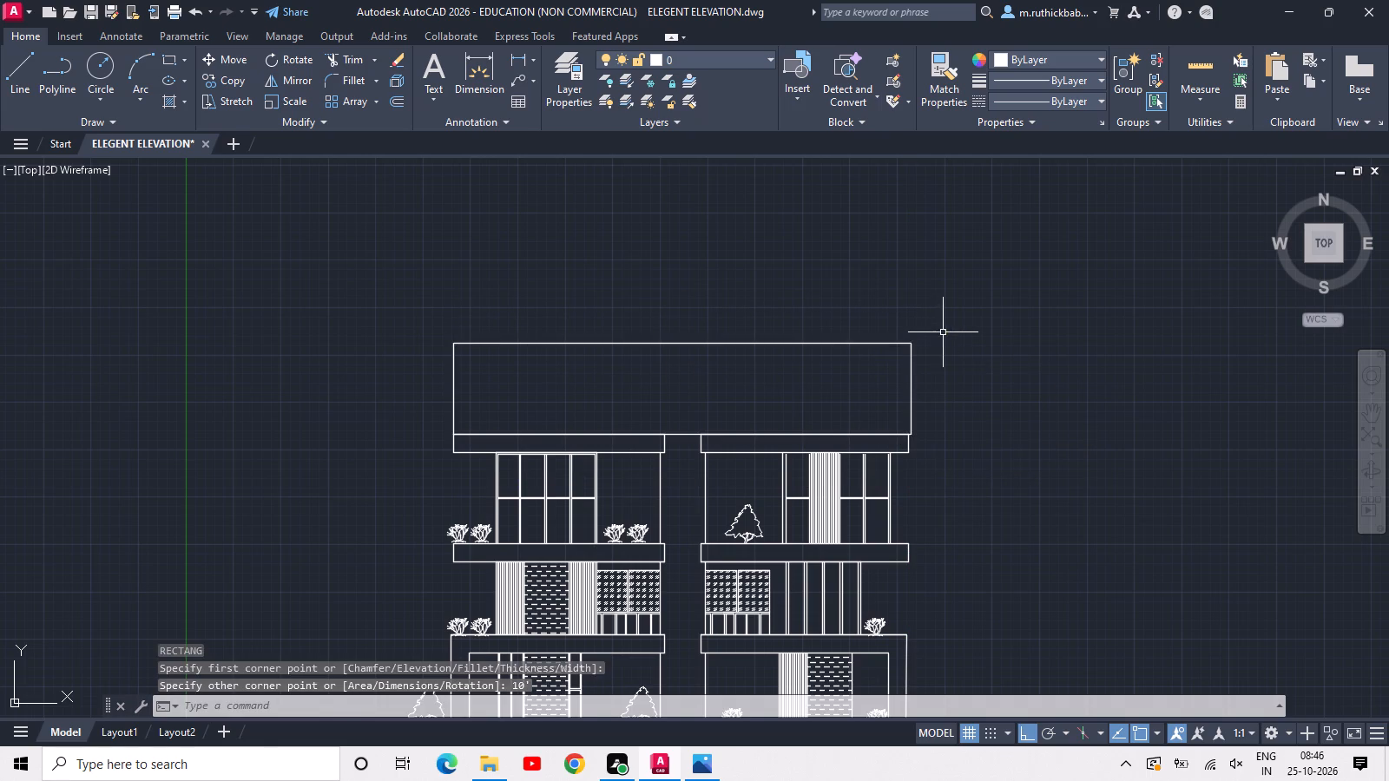
Stretch the new rectangle's right edge inward to line up with the right end of the right wing's roof slab.
drag(943, 332, 918, 335)
click(540, 349)
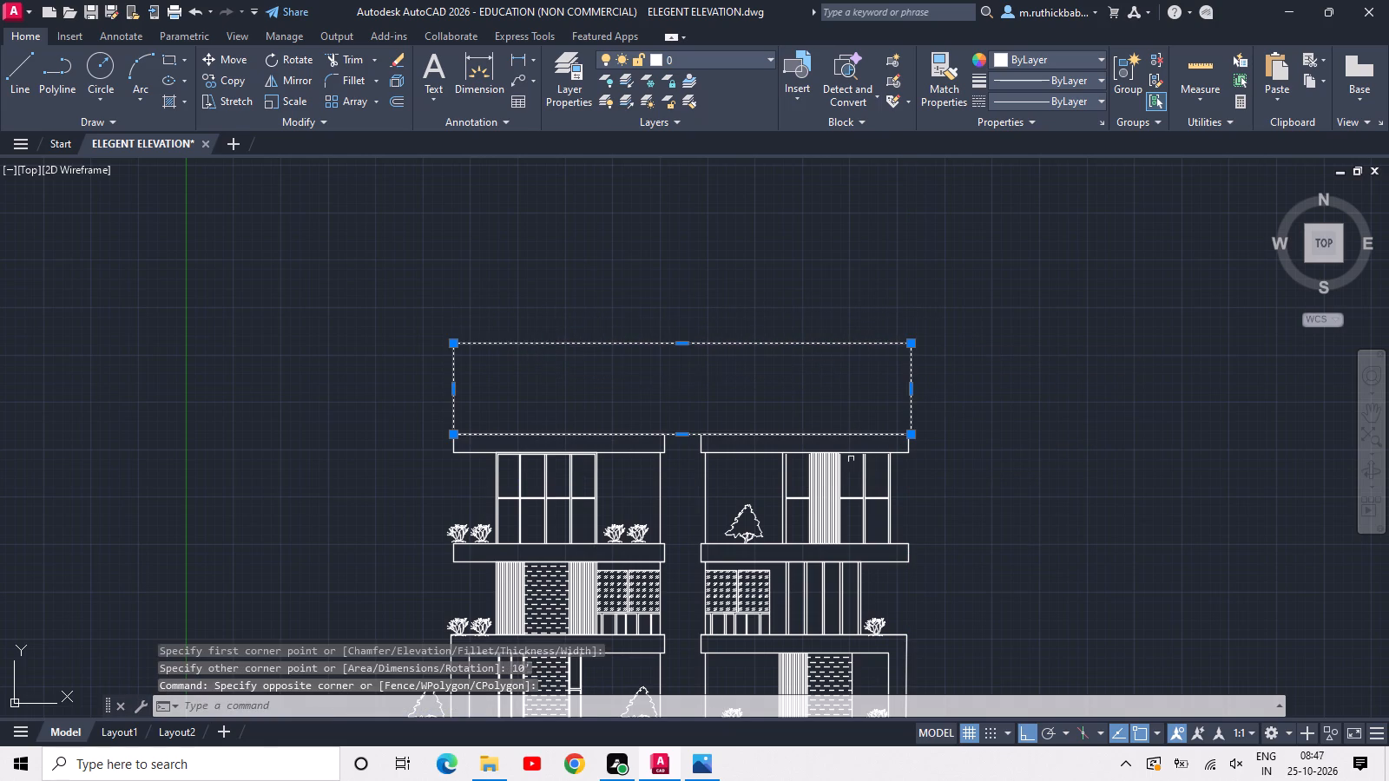
scroll(935, 477, up, 3)
scroll(835, 413, up, 1)
scroll(838, 376, down, 1)
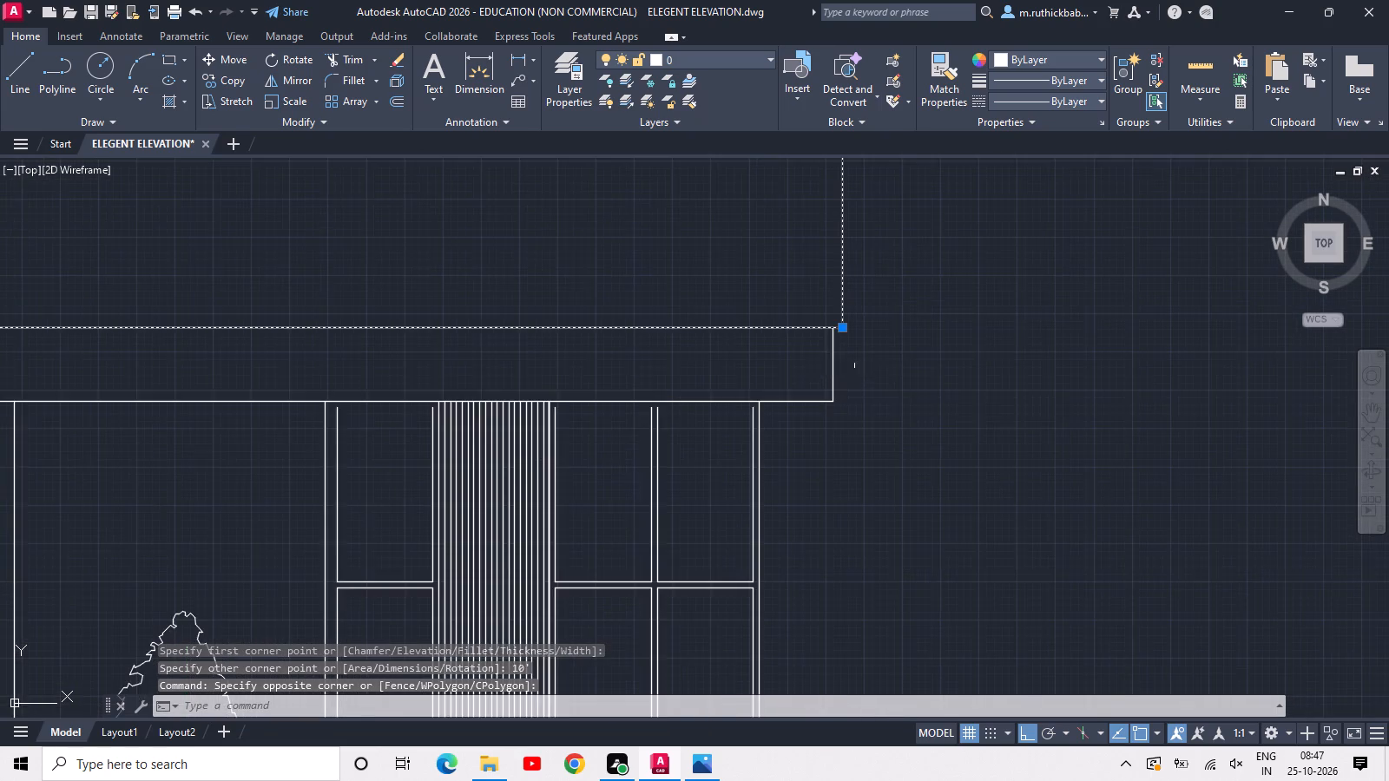
scroll(859, 364, down, 1)
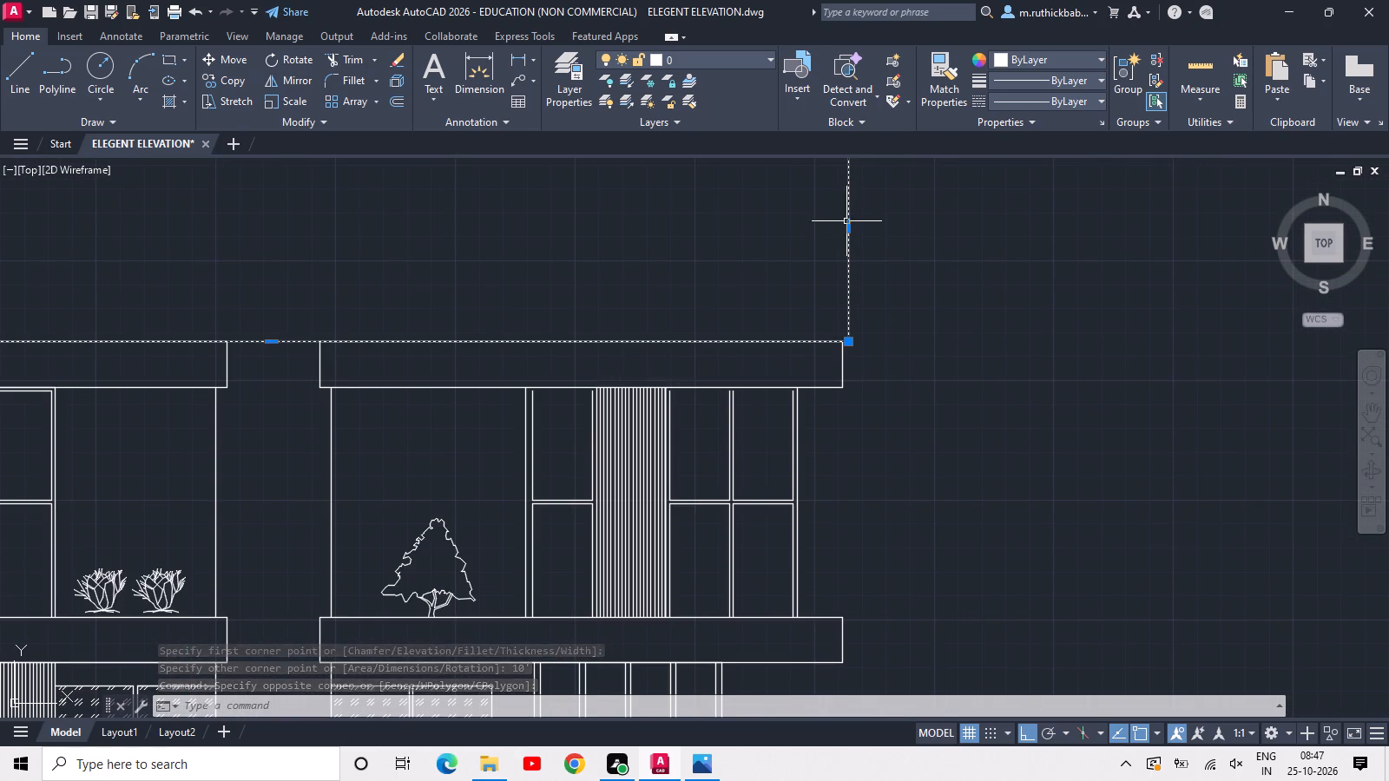
click(846, 221)
click(853, 227)
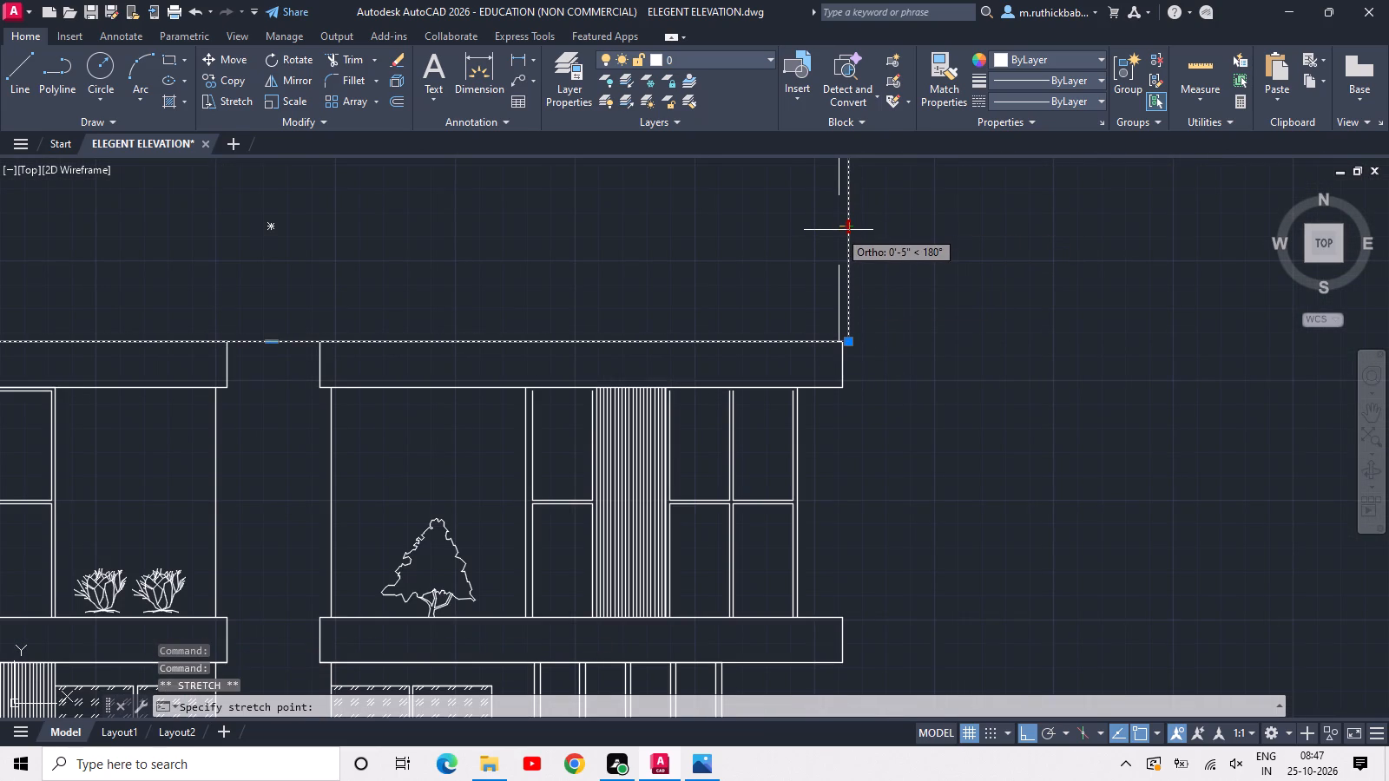
click(841, 230)
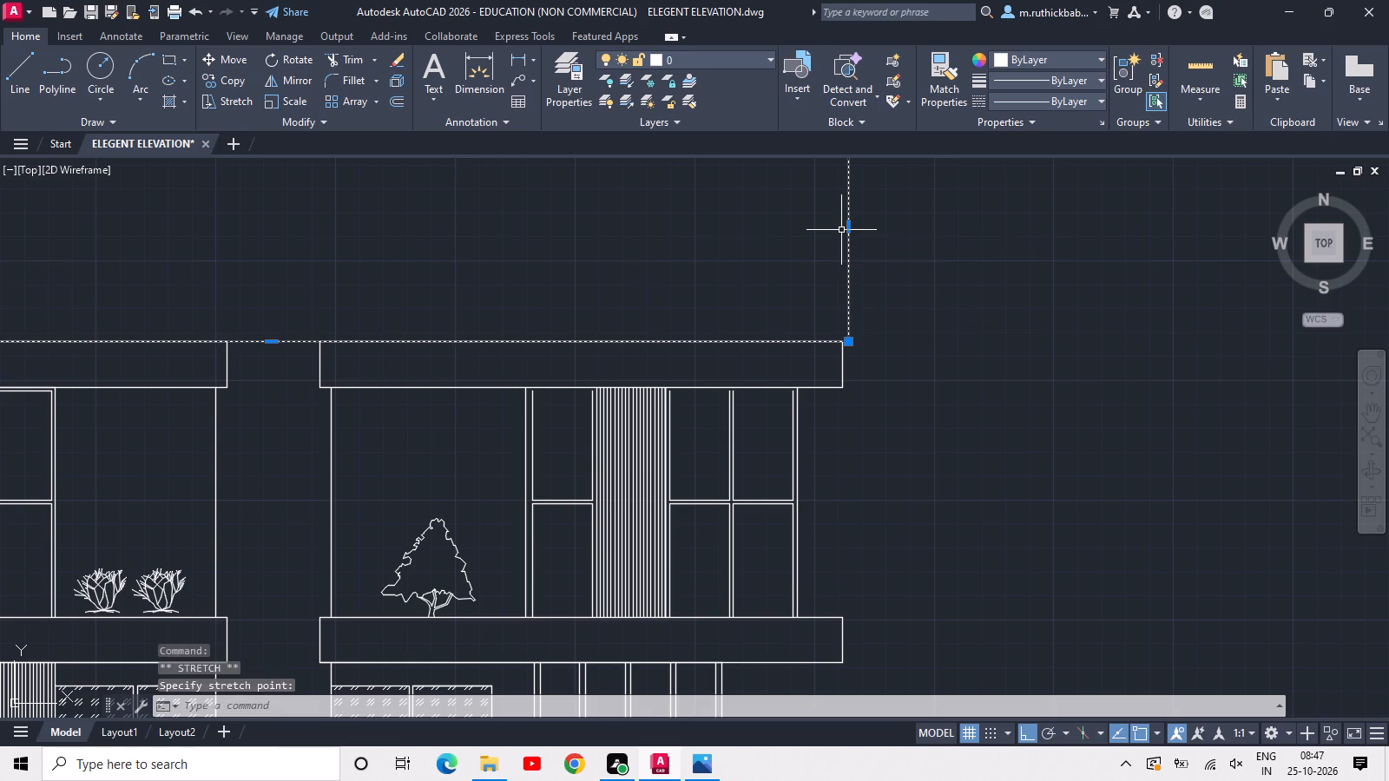
scroll(848, 238, up, 2)
click(844, 209)
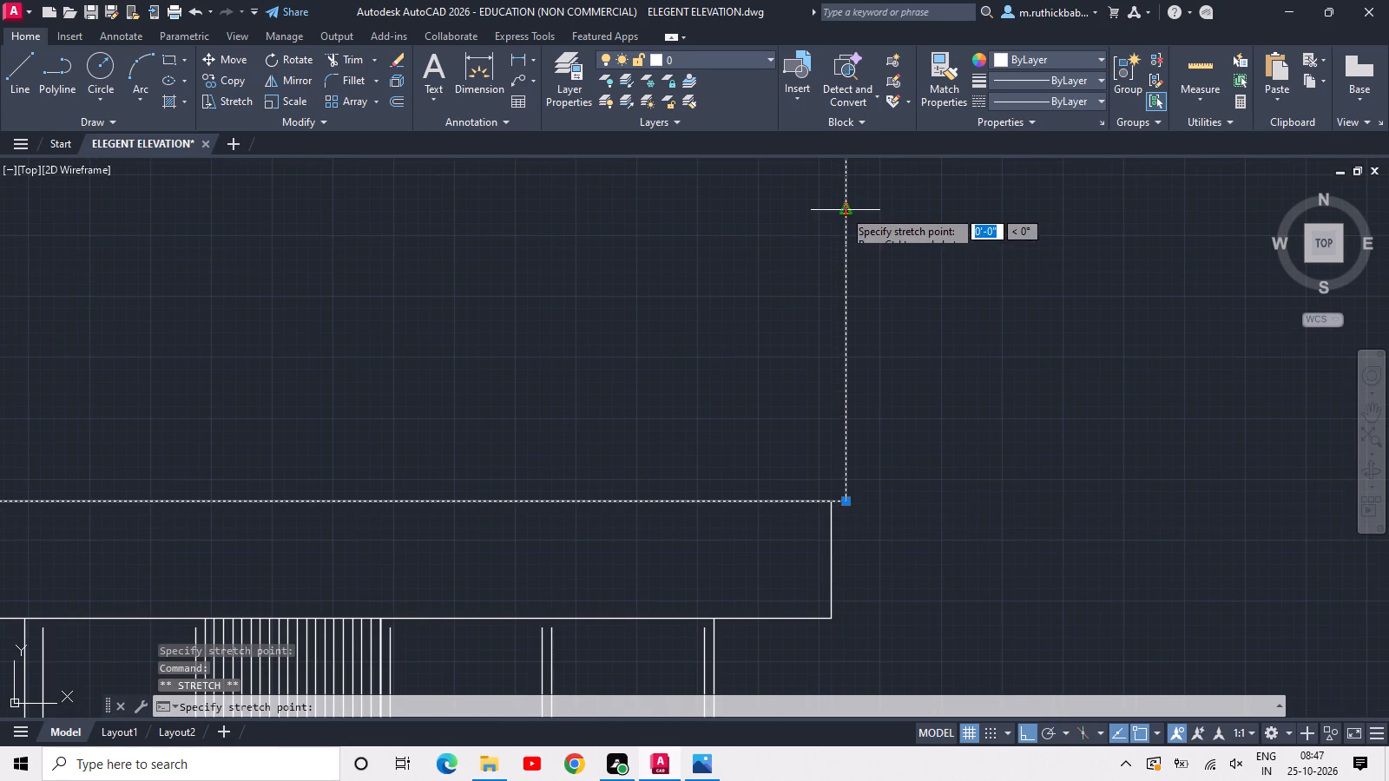
click(830, 207)
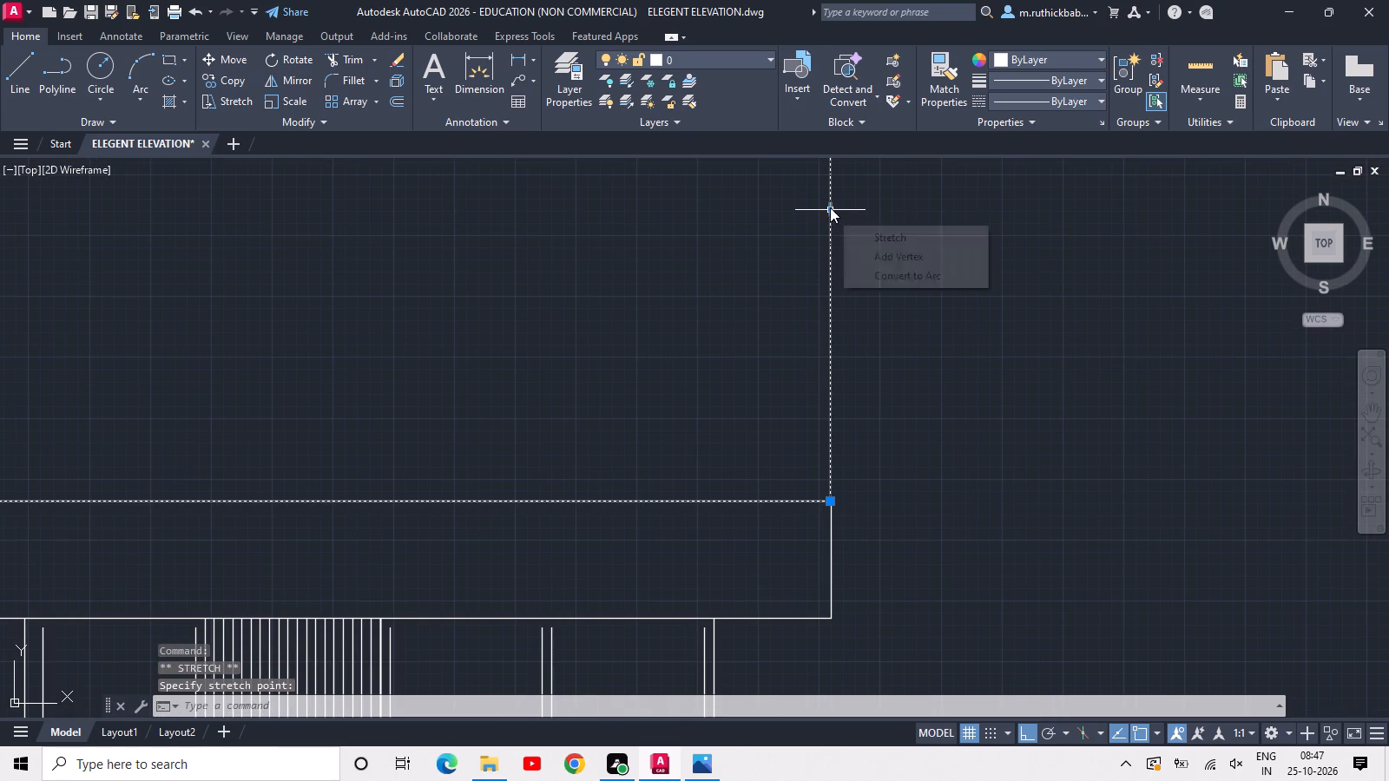
key(Escape)
Explode the rectangle above the roof slabs and join its top and two side edges into one polyline.
scroll(828, 208, down, 3)
middle_drag(742, 222, 847, 374)
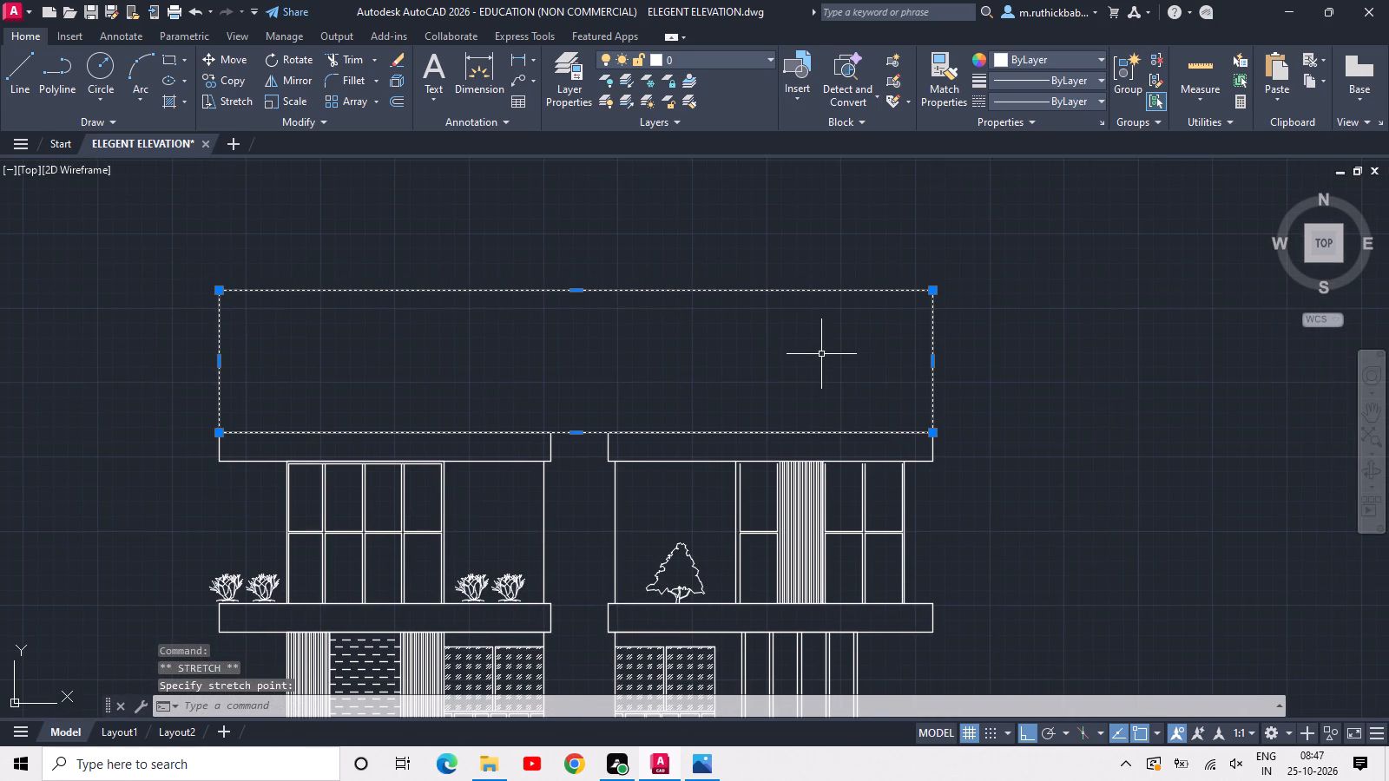
text(X)
key(space)
click(1003, 259)
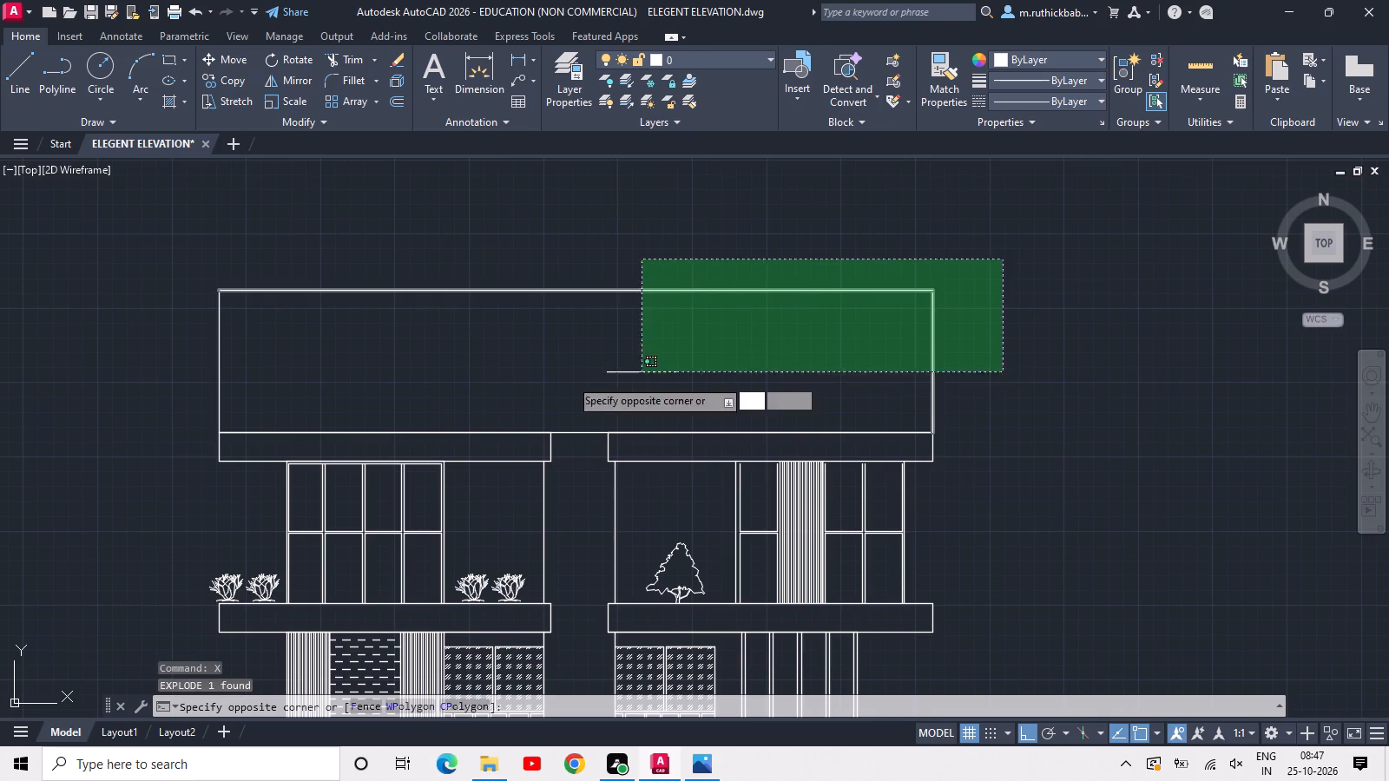
click(212, 377)
key(j)
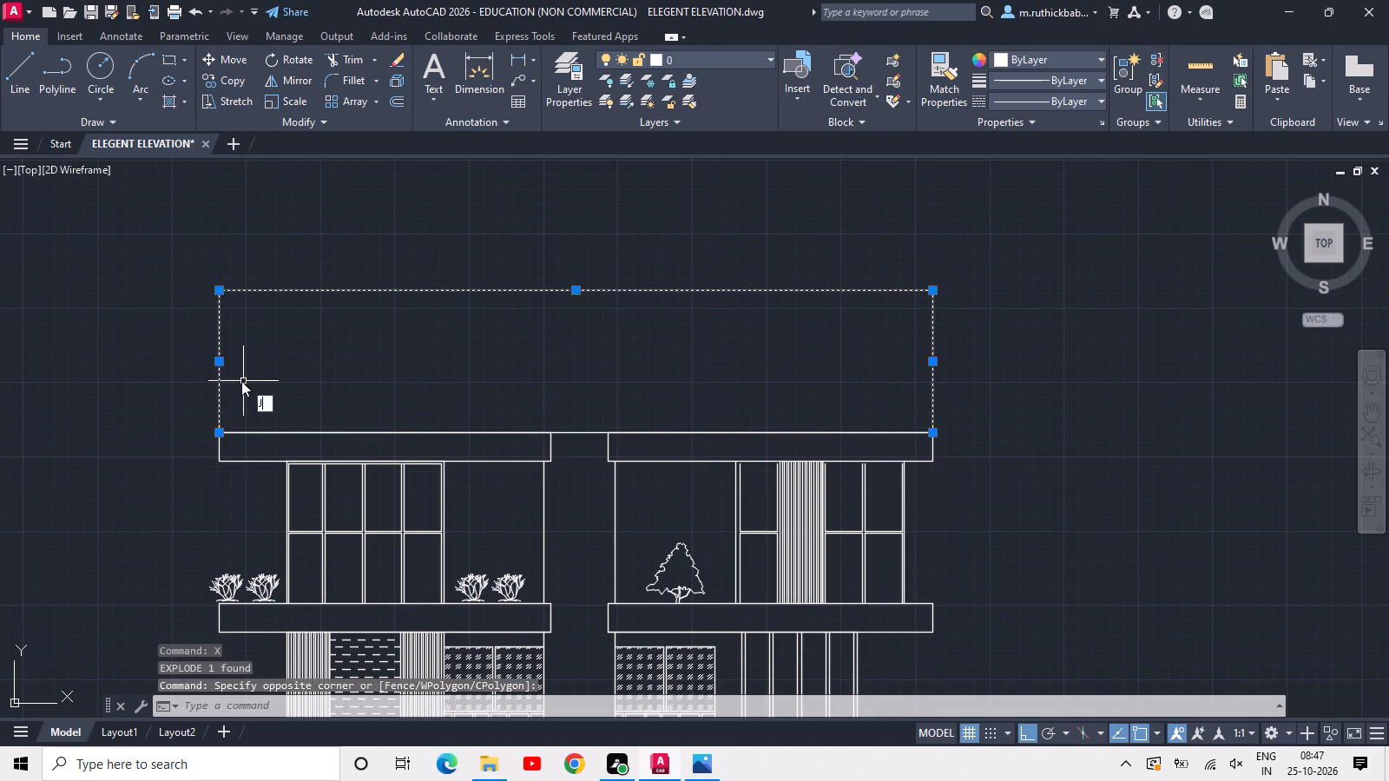
key(space)
Offset the joined top-and-sides polyline 24 inches inward to form the frame above the roof slabs.
key(o)
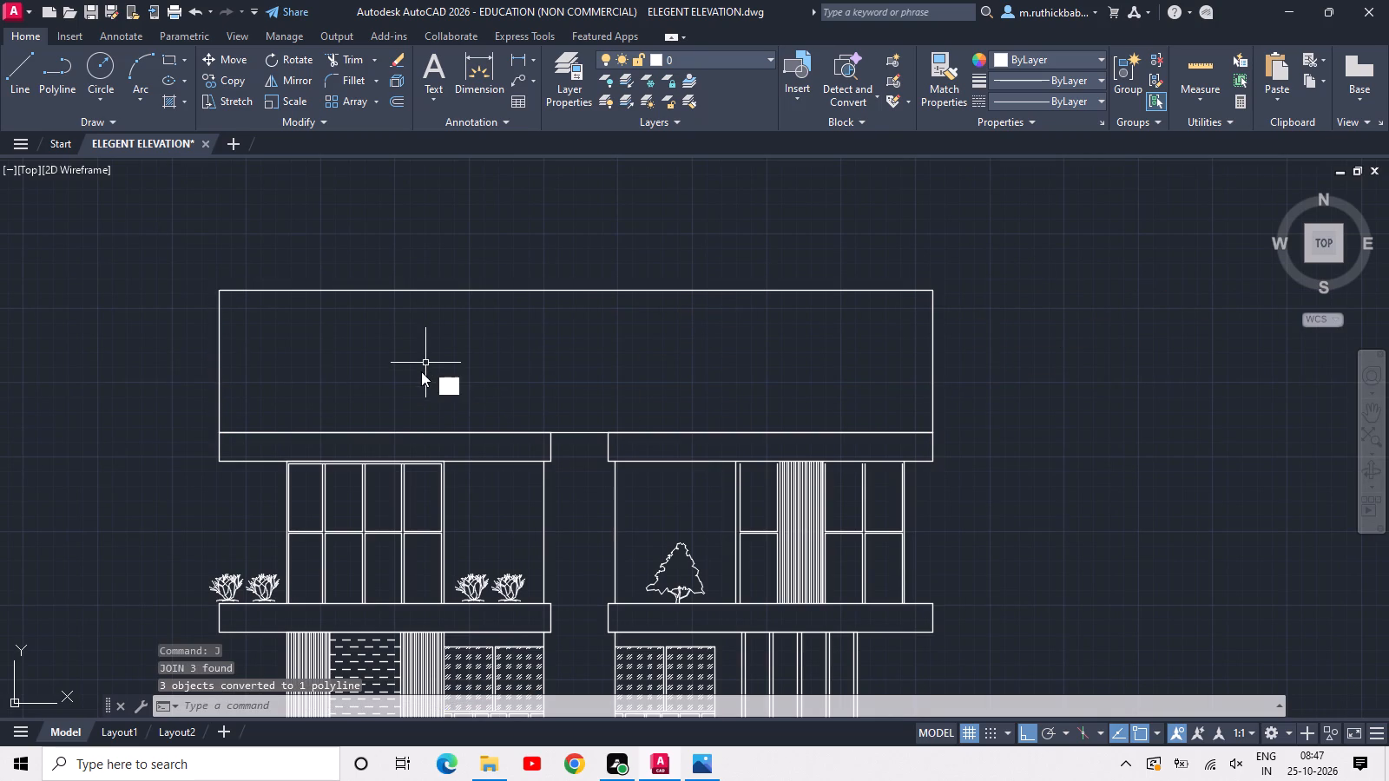
key(f)
key(f)
key(space)
key(2)
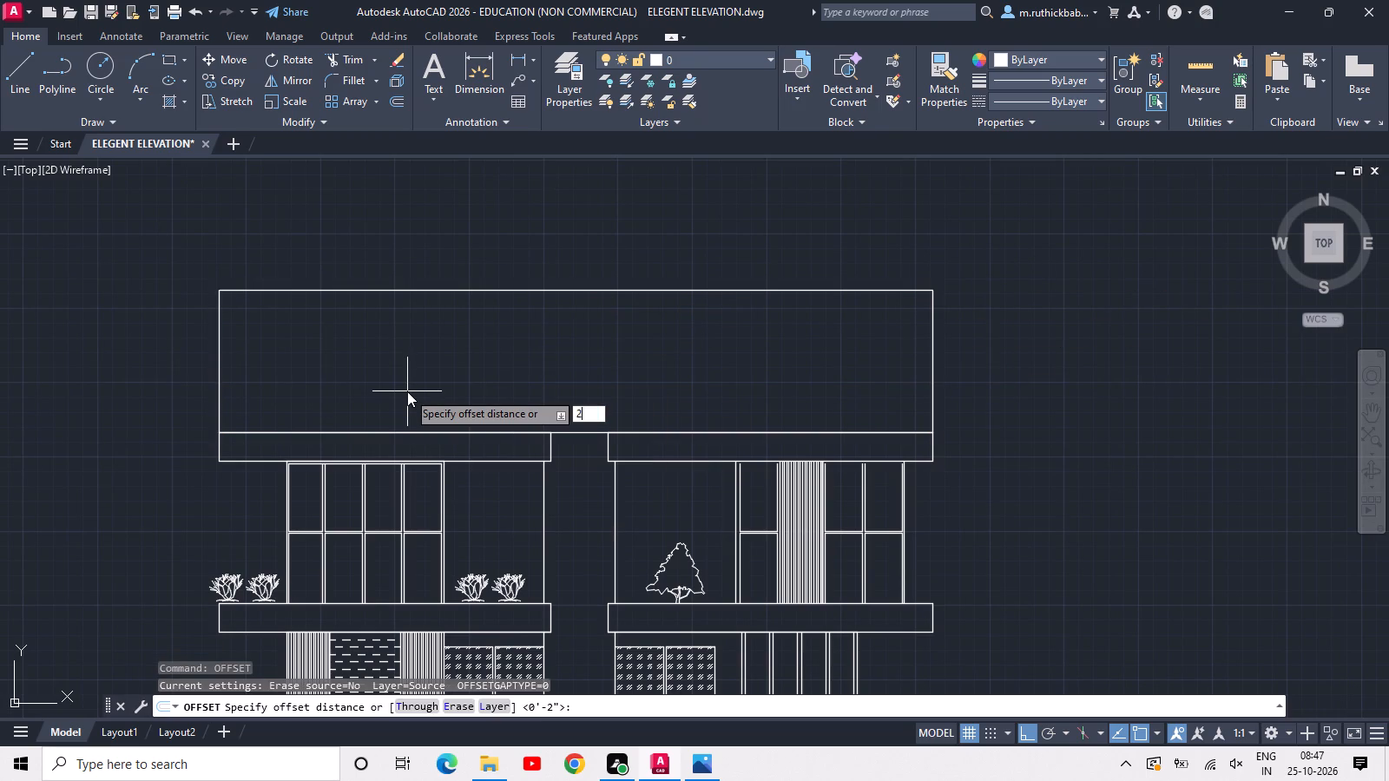
text(4)
key(space)
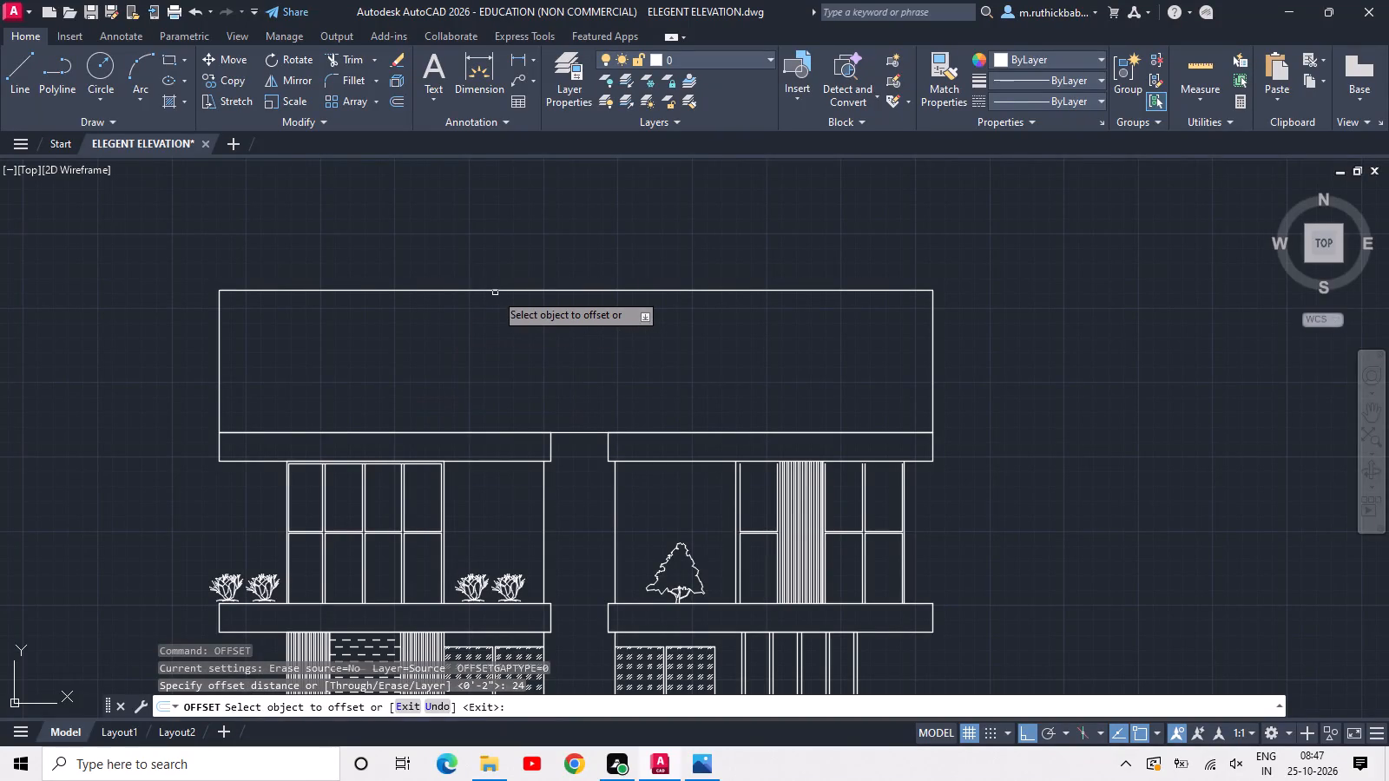
click(494, 288)
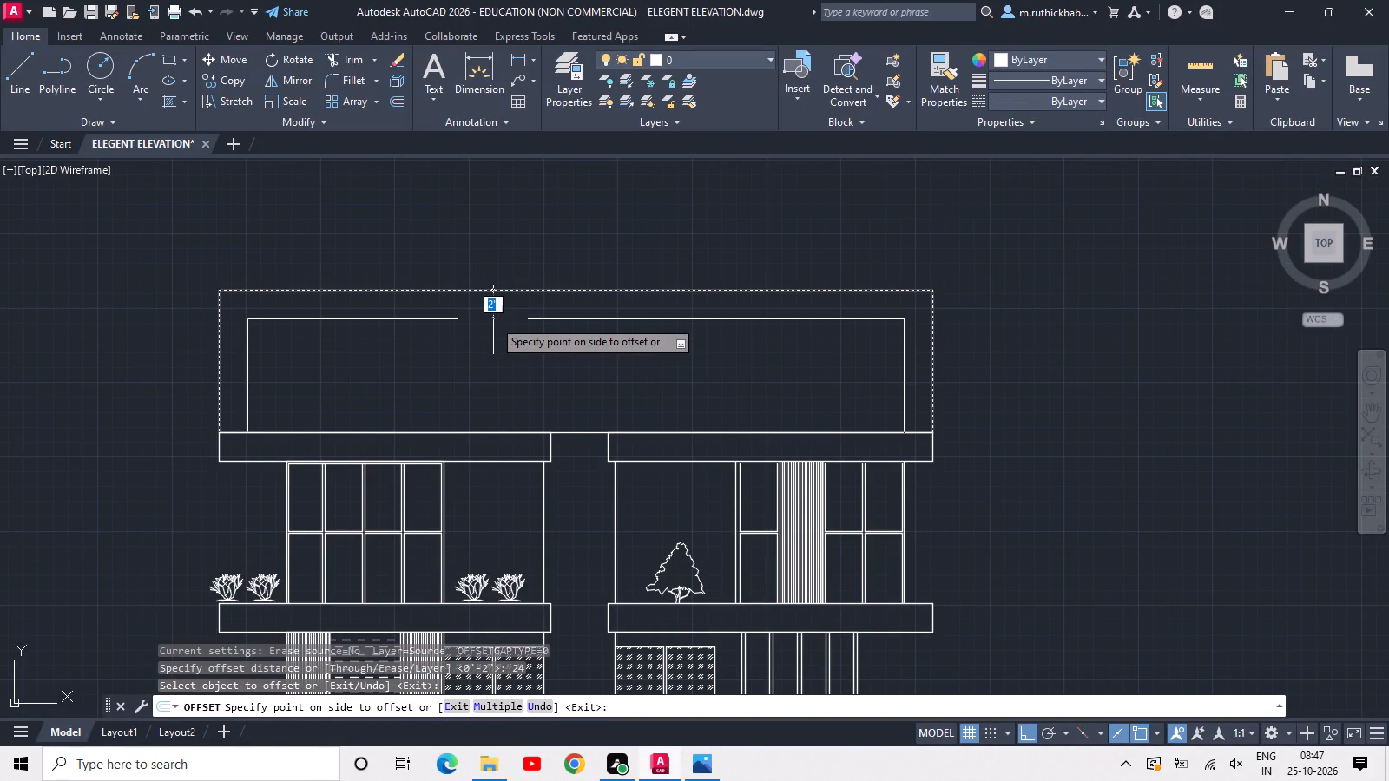
click(493, 319)
key(Escape)
Copy the framed second storey's windows, brick and louvre panels, wall lines, tree and bushes into the new frame above the roof slabs.
scroll(583, 423, down, 1)
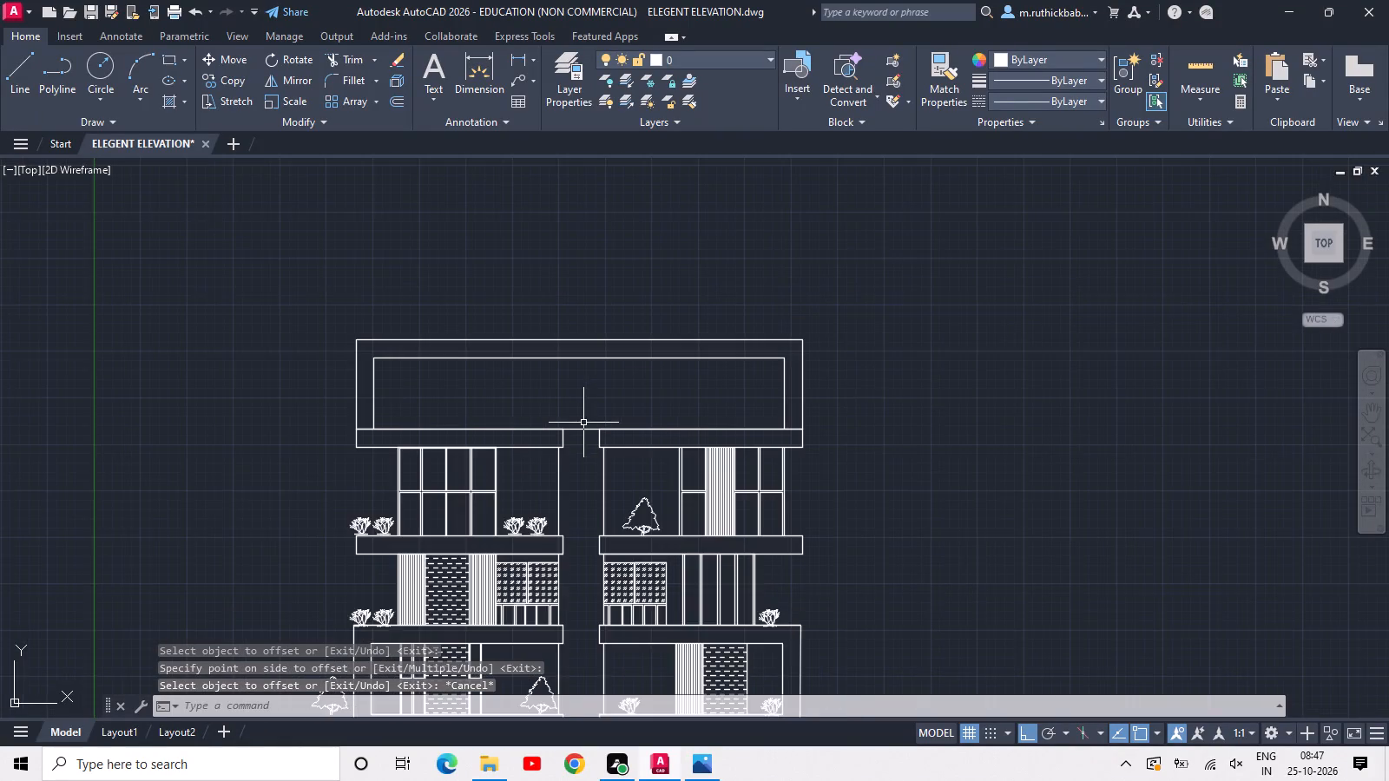
scroll(583, 423, down, 1)
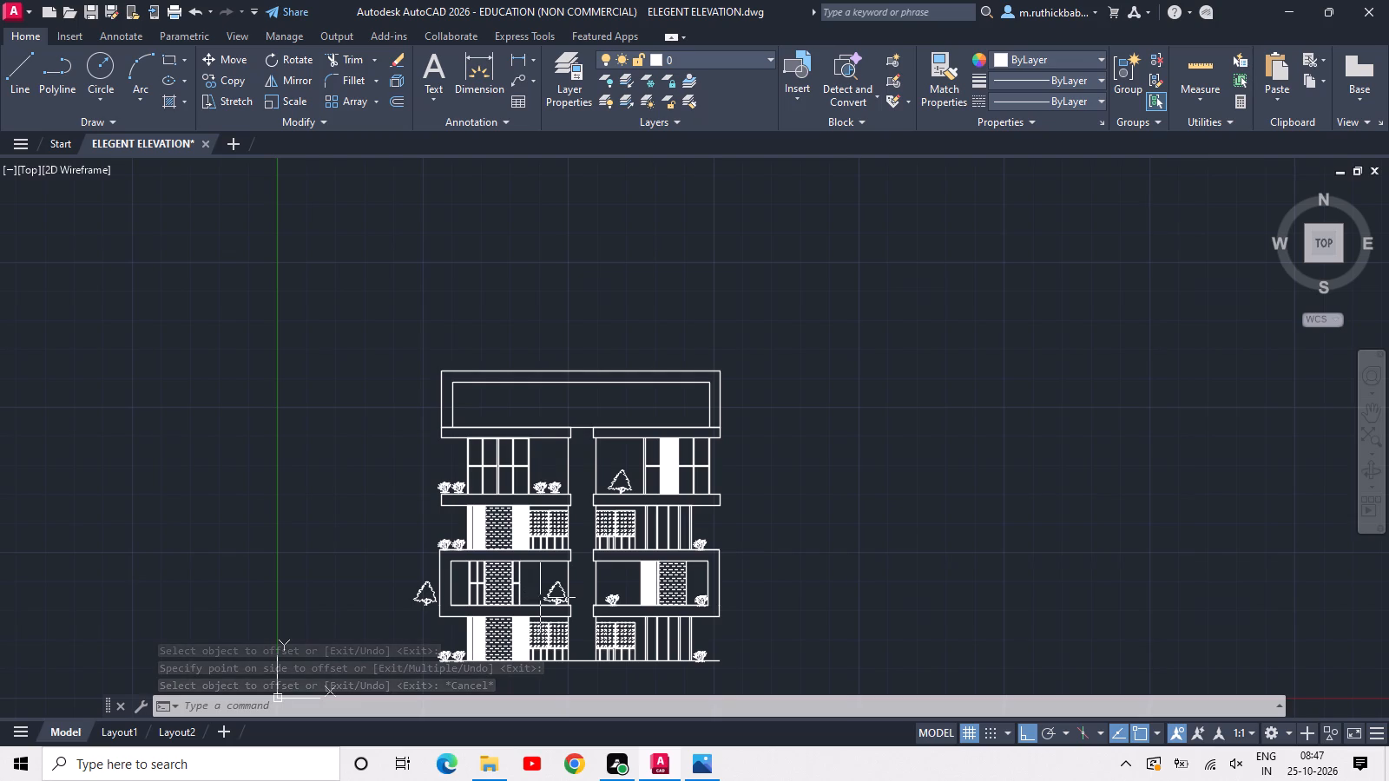
scroll(541, 597, up, 1)
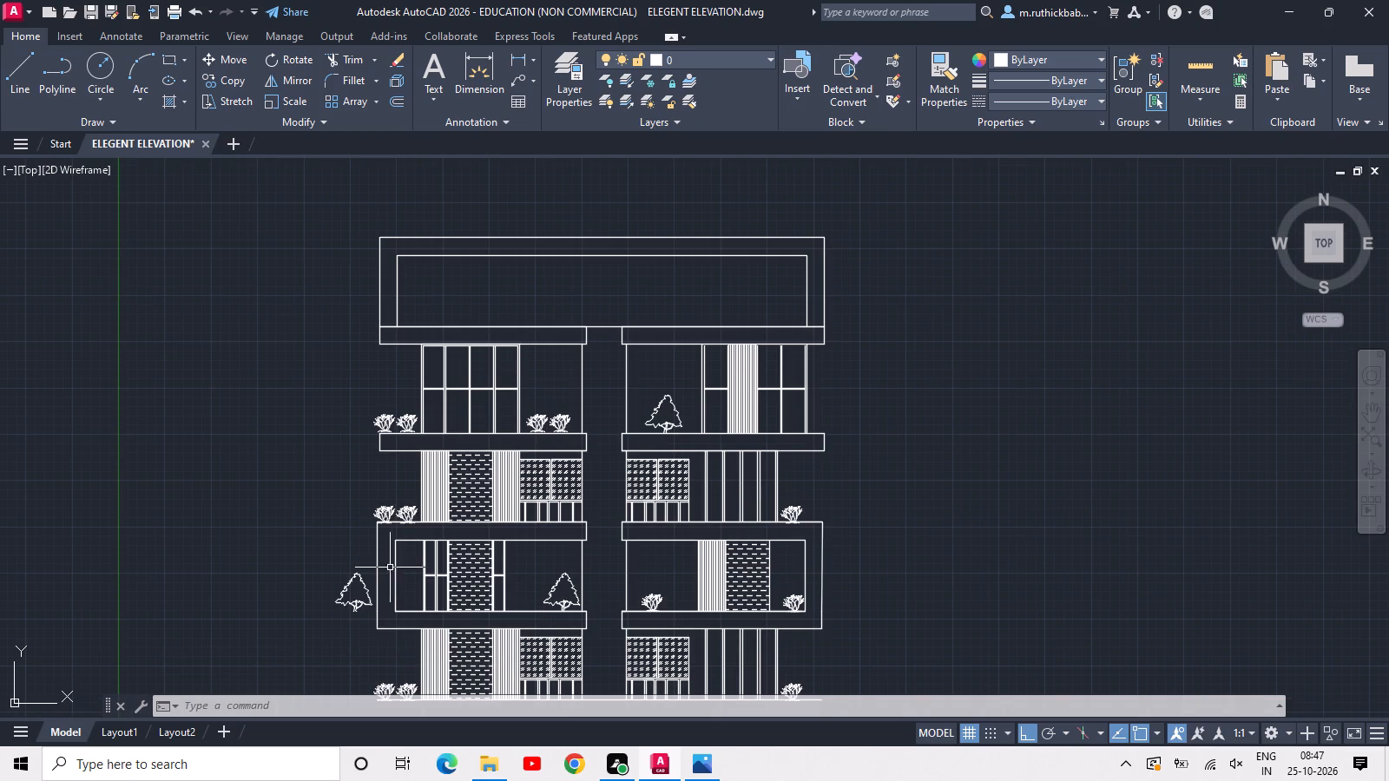
click(407, 552)
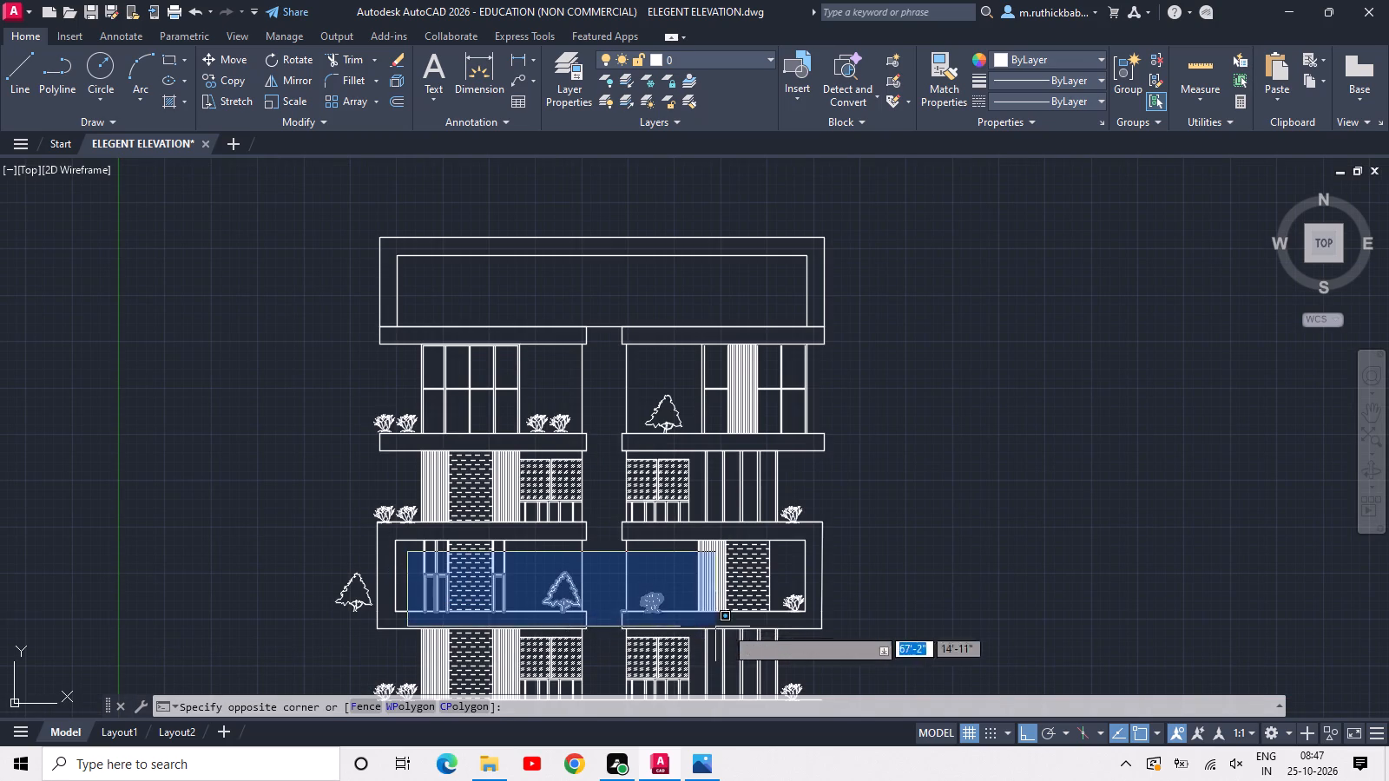
click(803, 607)
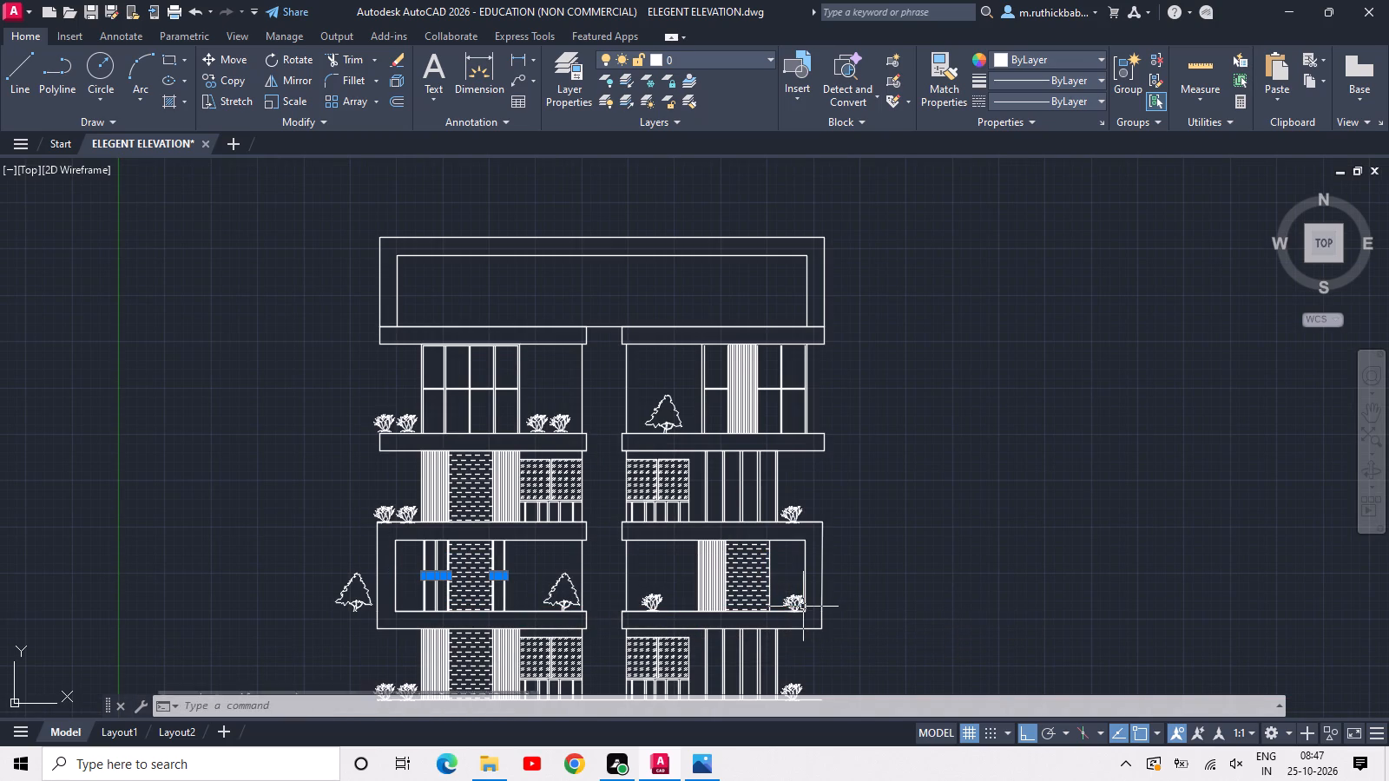
click(802, 607)
scroll(789, 574, up, 1)
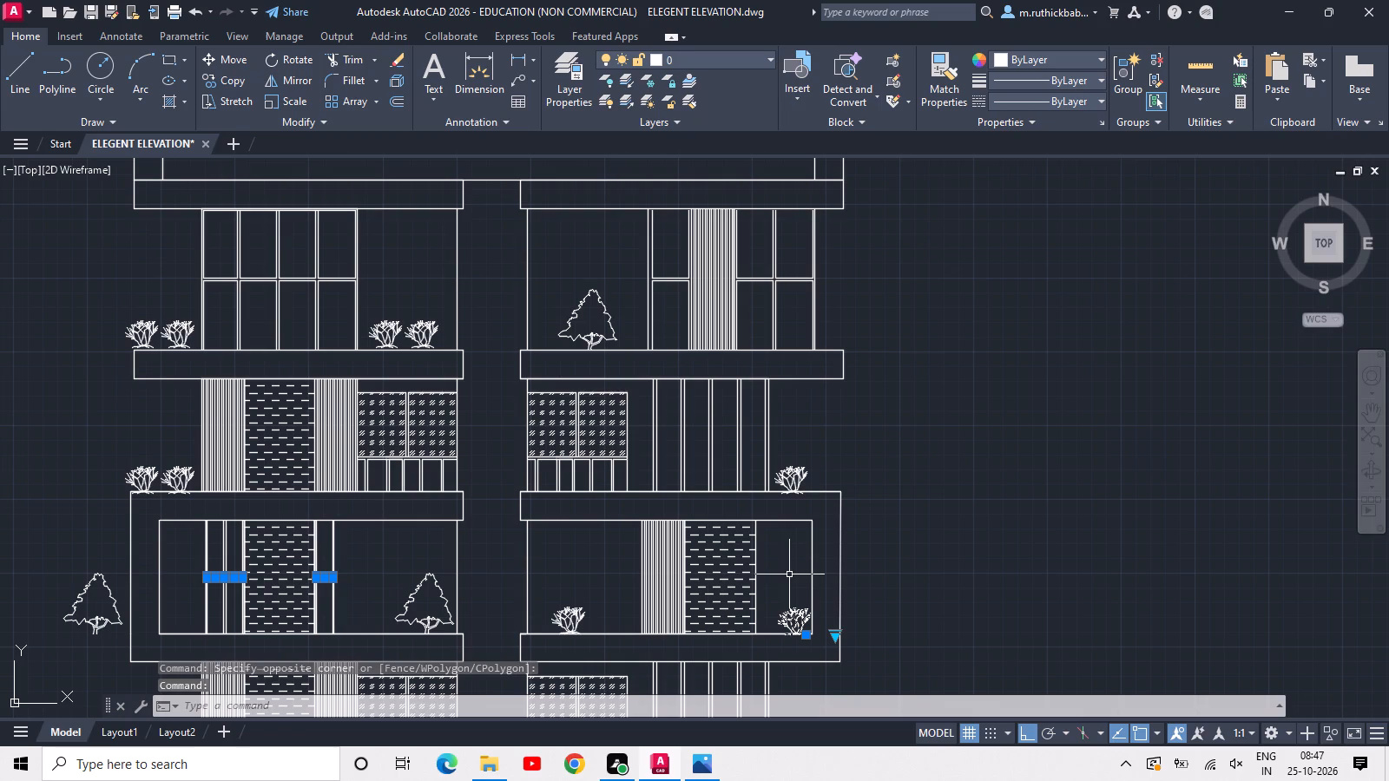
click(777, 573)
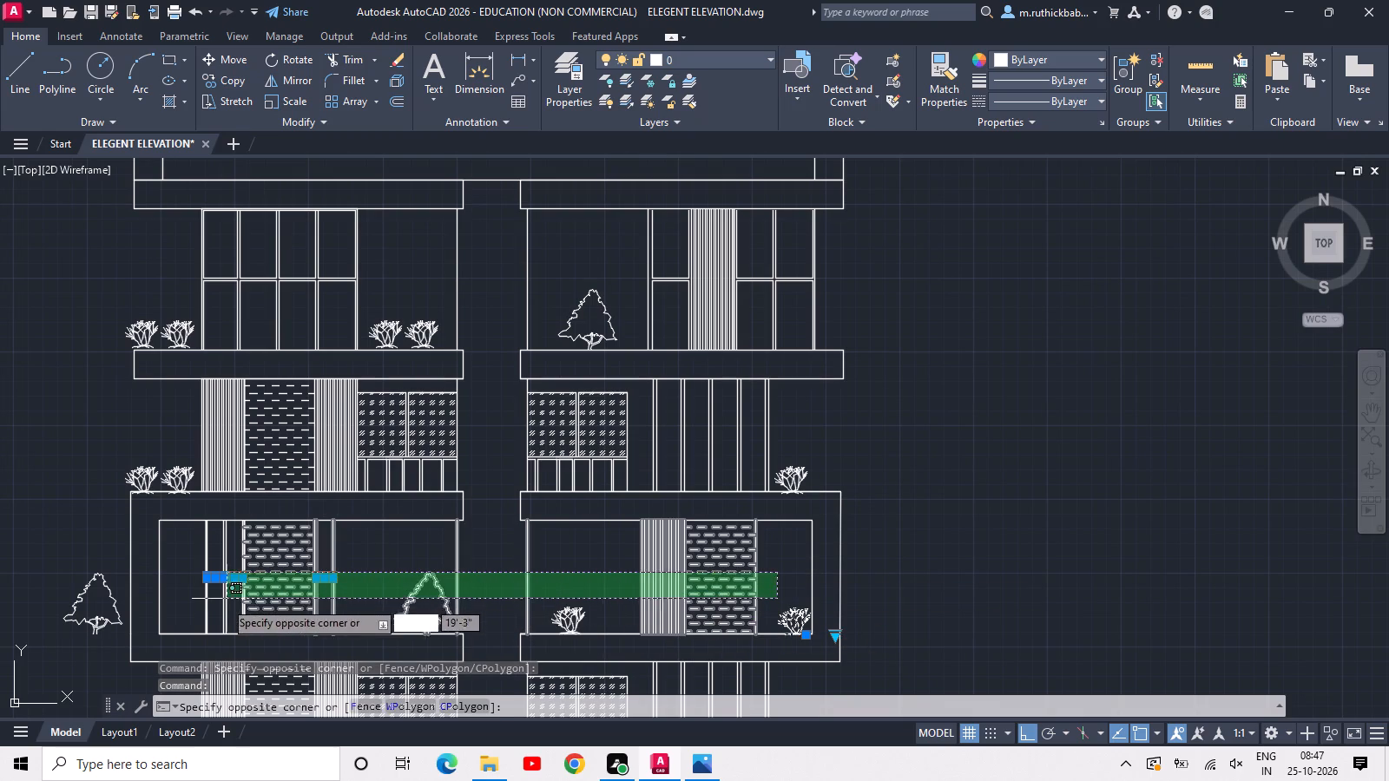
click(190, 622)
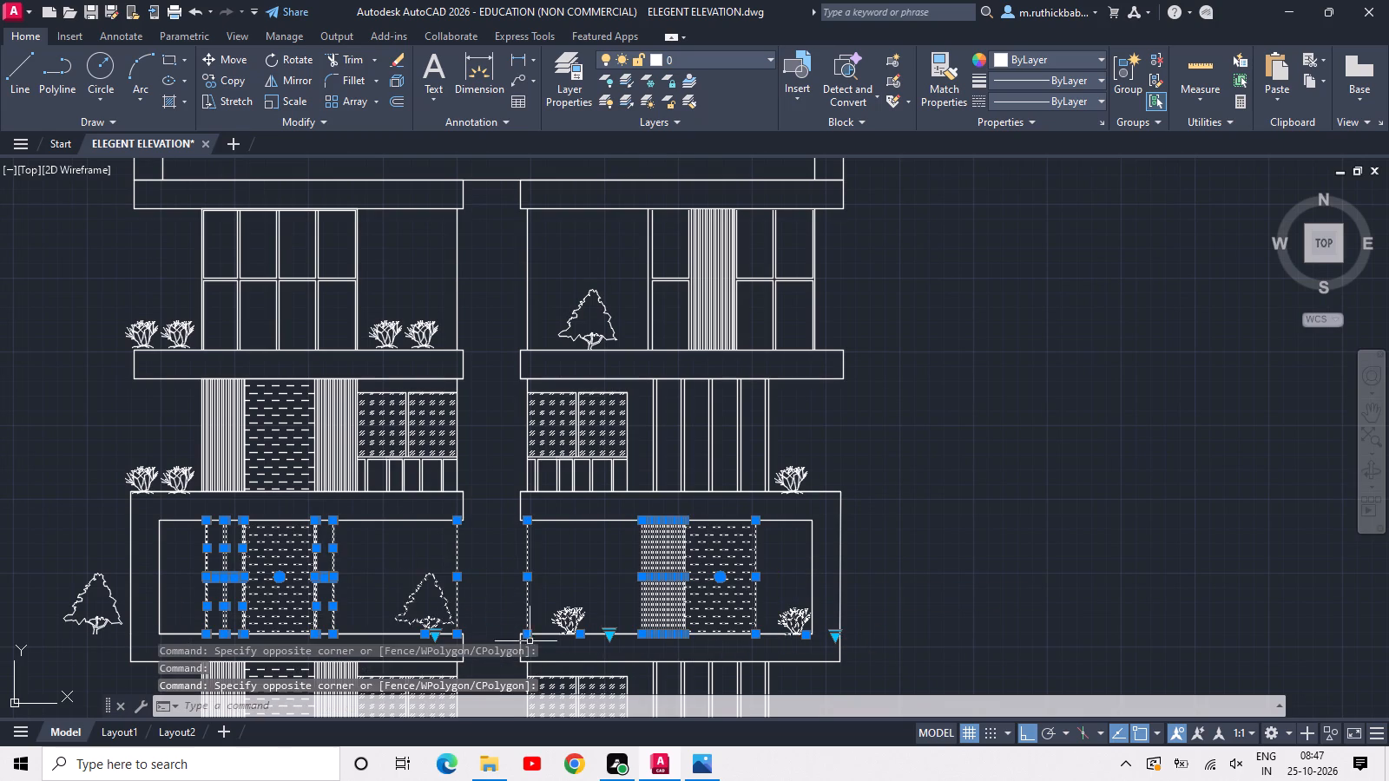
text(CO)
key(space)
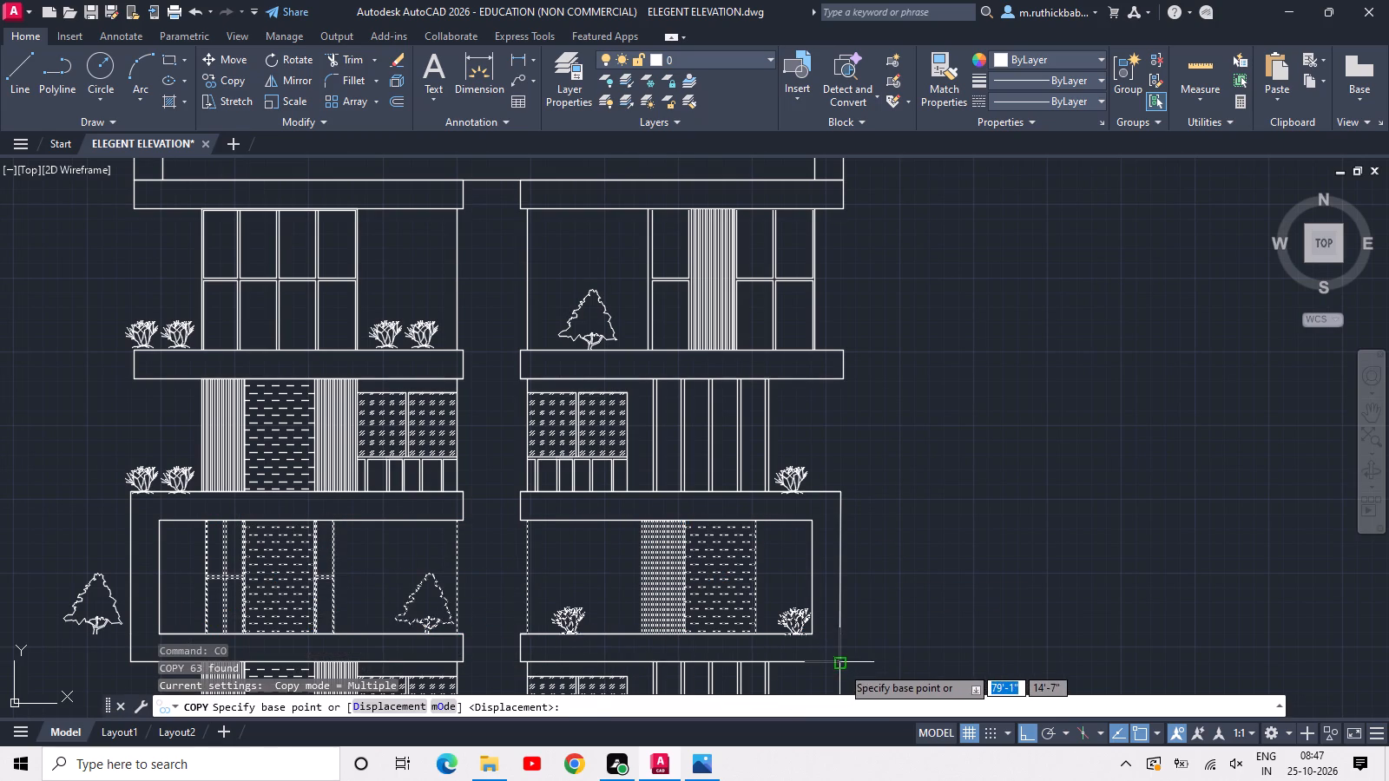
click(841, 666)
middle_drag(841, 426, 884, 646)
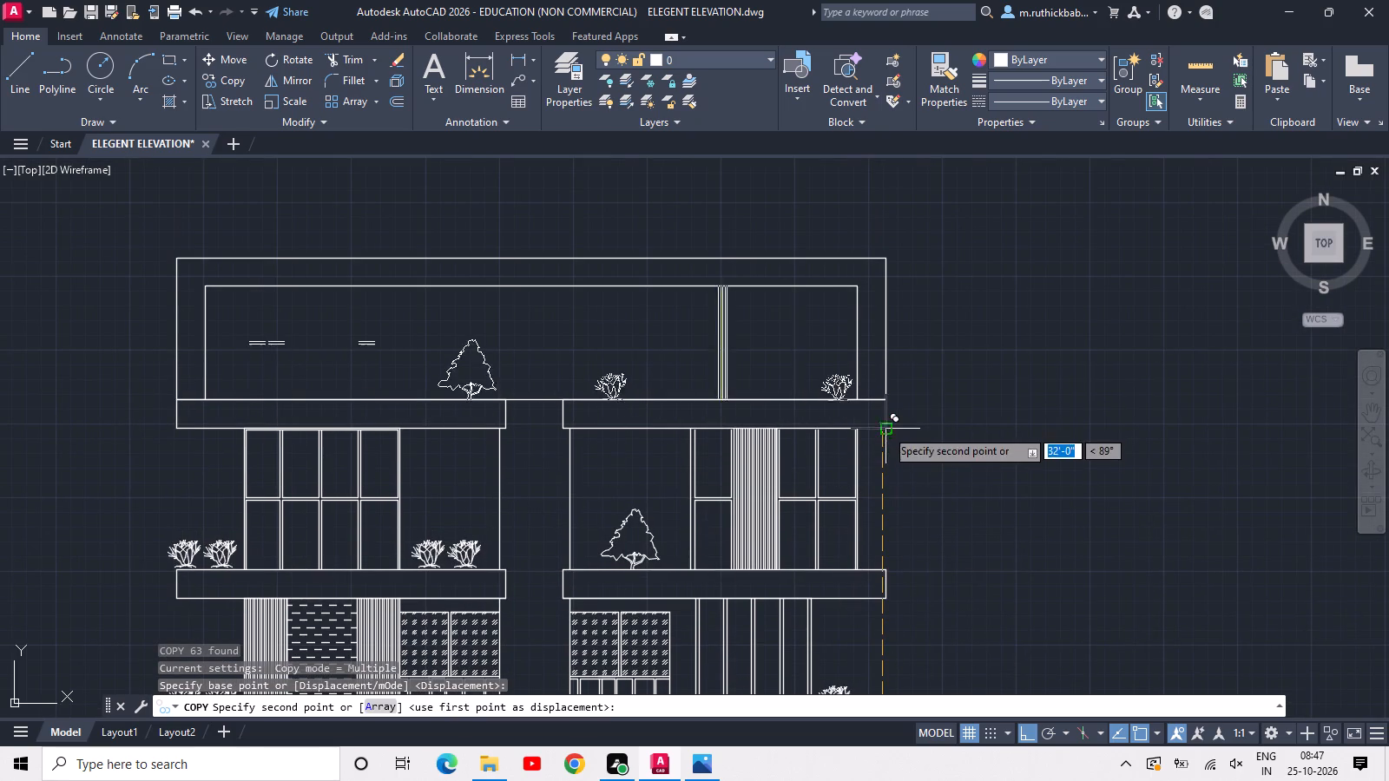
click(887, 428)
key(Escape)
Copy the two inner end lines of the roof slabs up into the new frame's top band, above the central gap.
scroll(885, 428, down, 2)
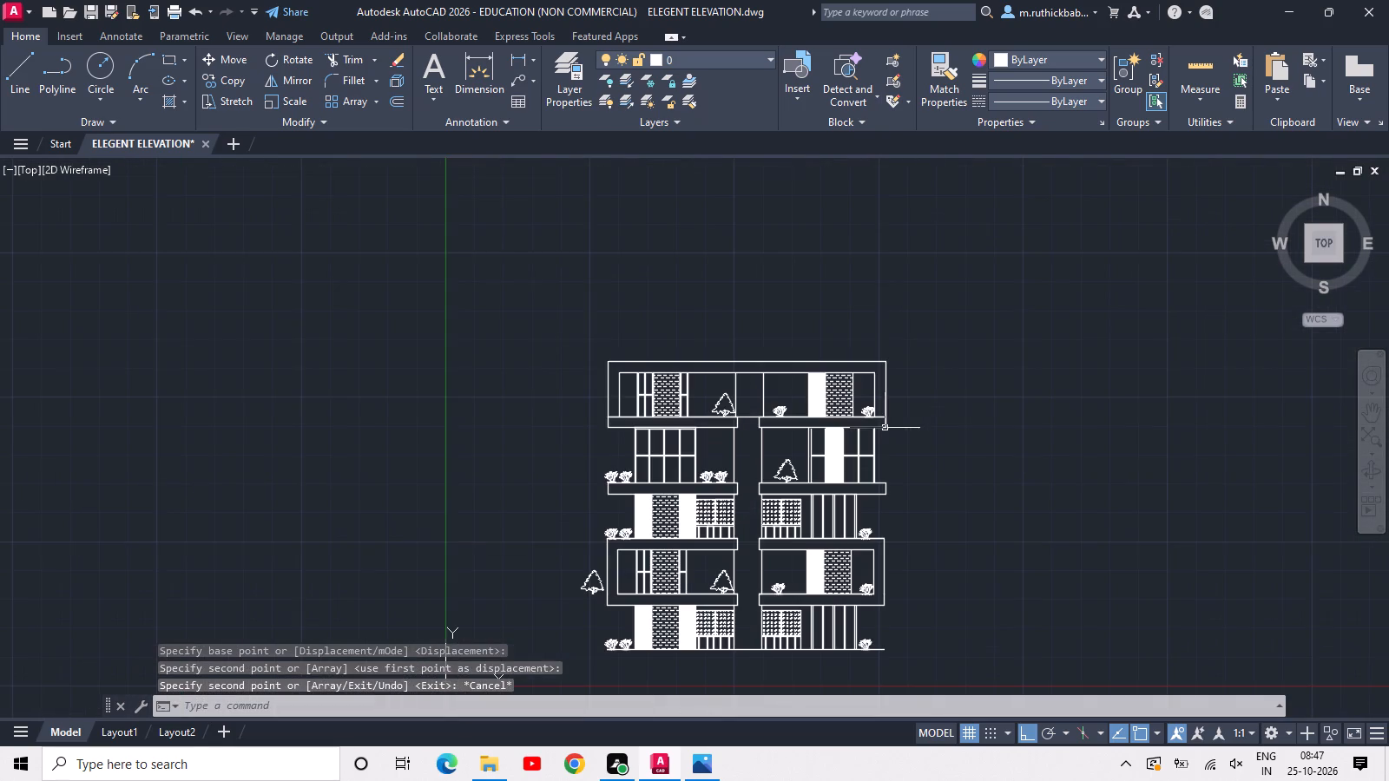
scroll(785, 423, up, 4)
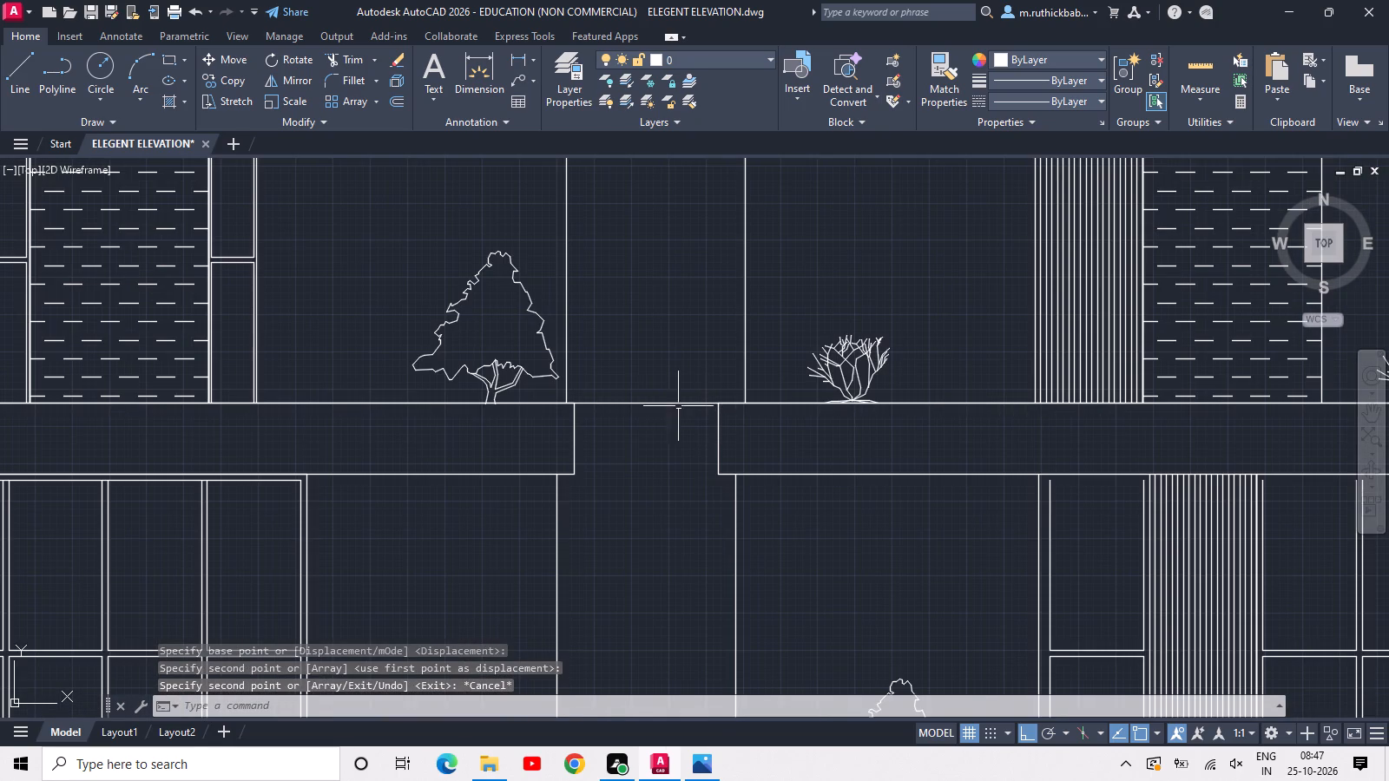
scroll(676, 406, down, 2)
middle_drag(676, 406, 642, 423)
scroll(640, 427, up, 3)
drag(743, 447, 594, 452)
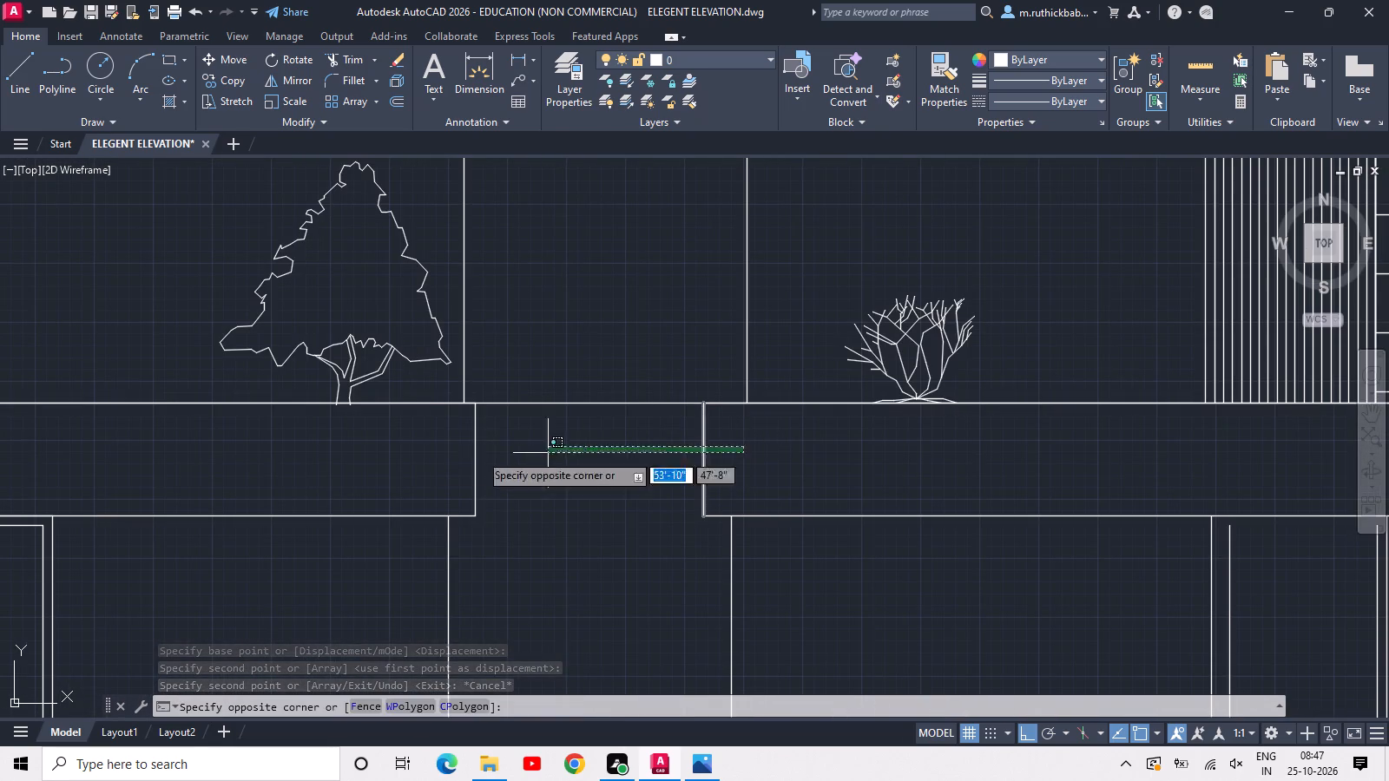
click(415, 450)
key(c)
key(o)
key(space)
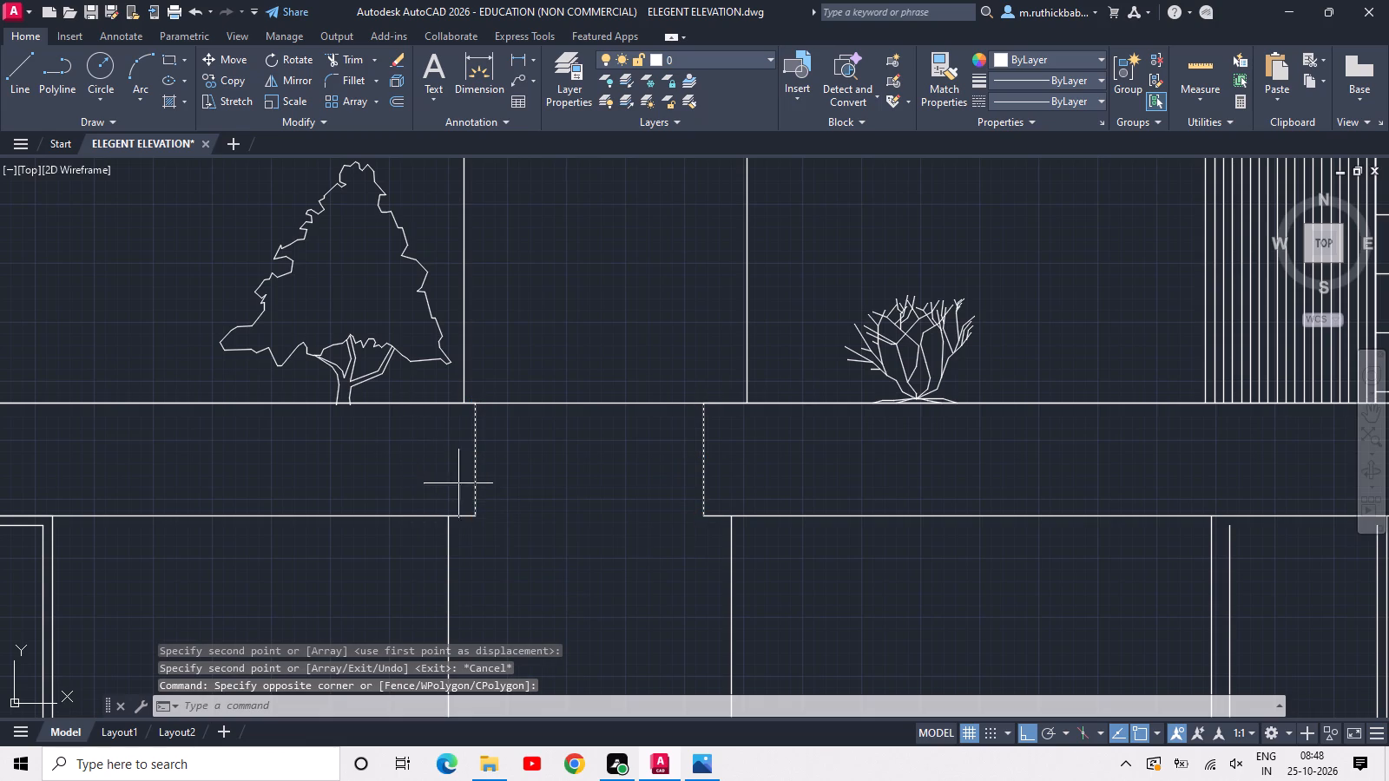
click(730, 522)
middle_drag(741, 375, 738, 390)
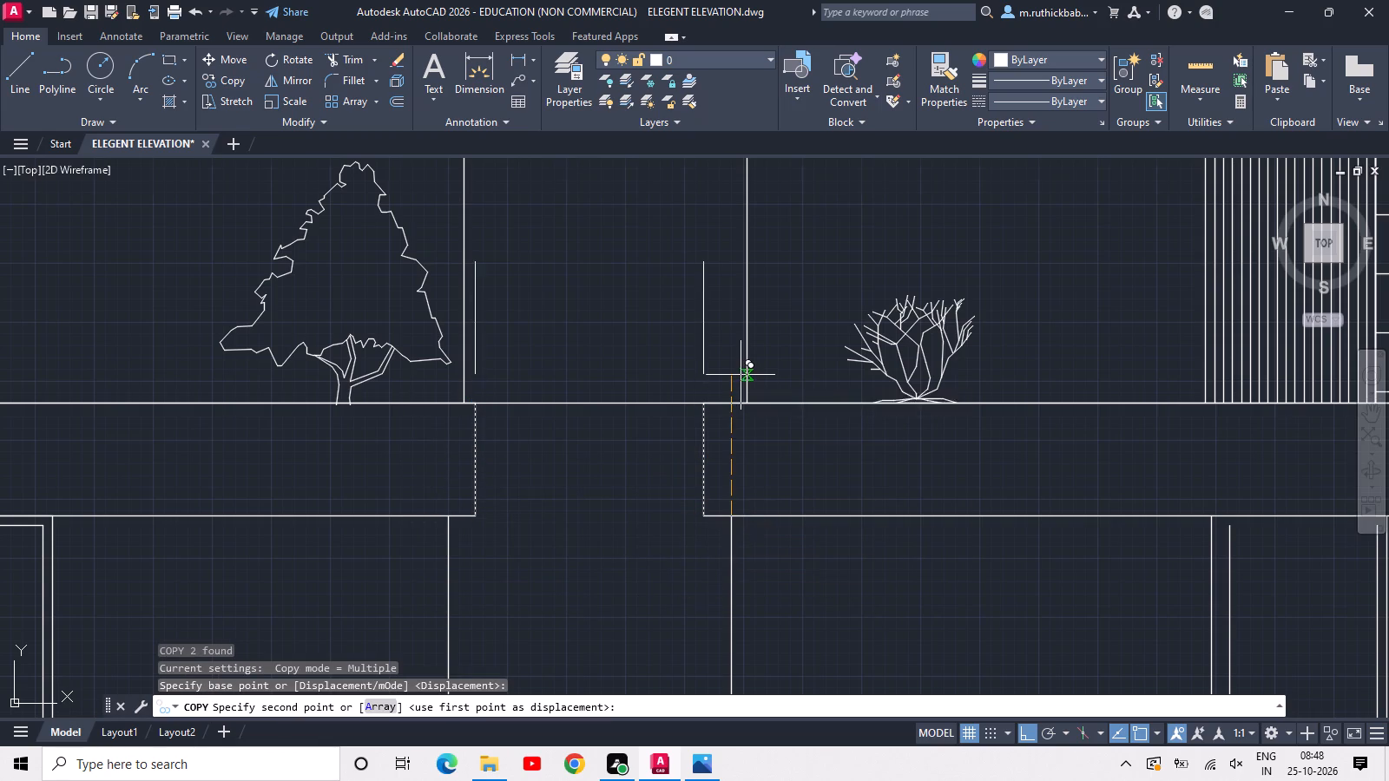
middle_drag(738, 390, 688, 660)
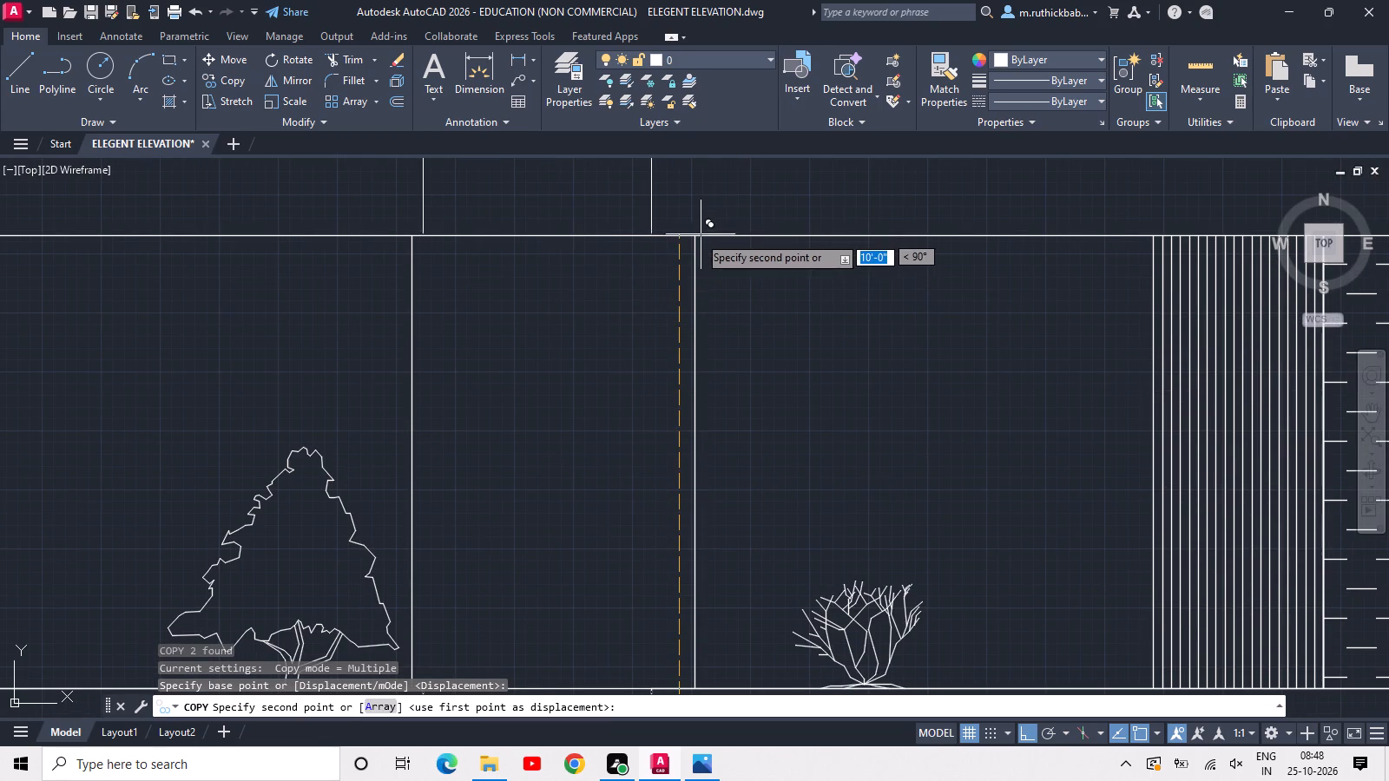
click(697, 235)
key(Escape)
scroll(704, 268, down, 2)
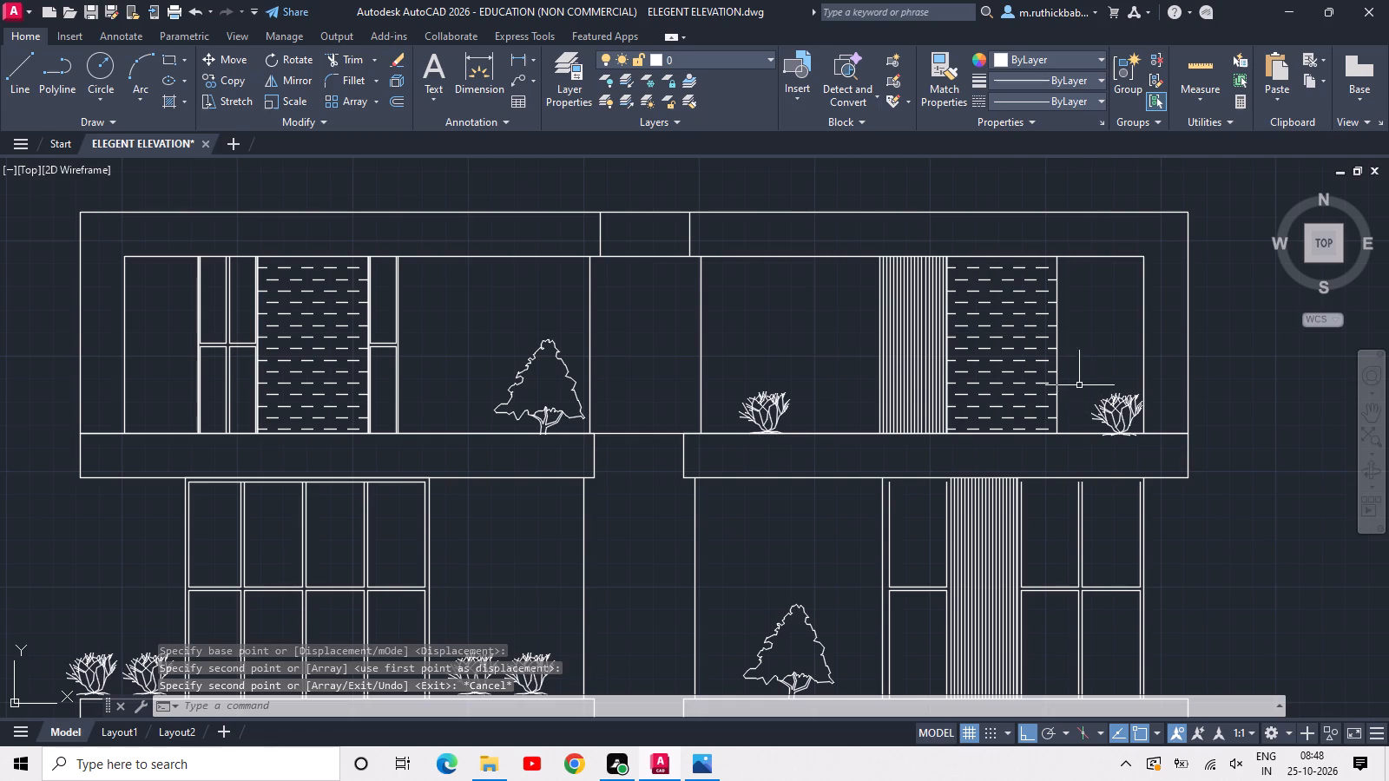
Move the top framed storey's windows, panels, wall lines, tree and bushes sideways so the inner wall lines align with the storey below.
click(1127, 345)
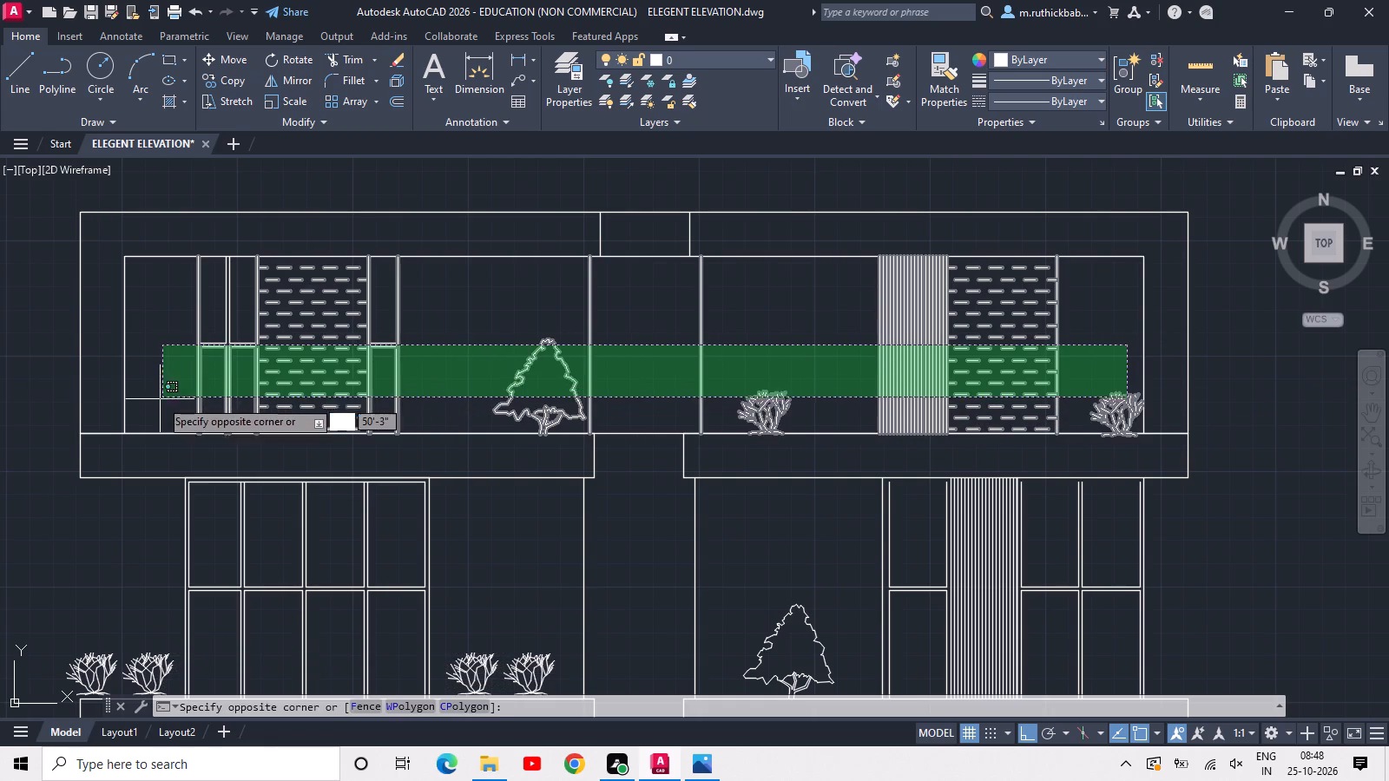
click(154, 401)
key(m)
key(o)
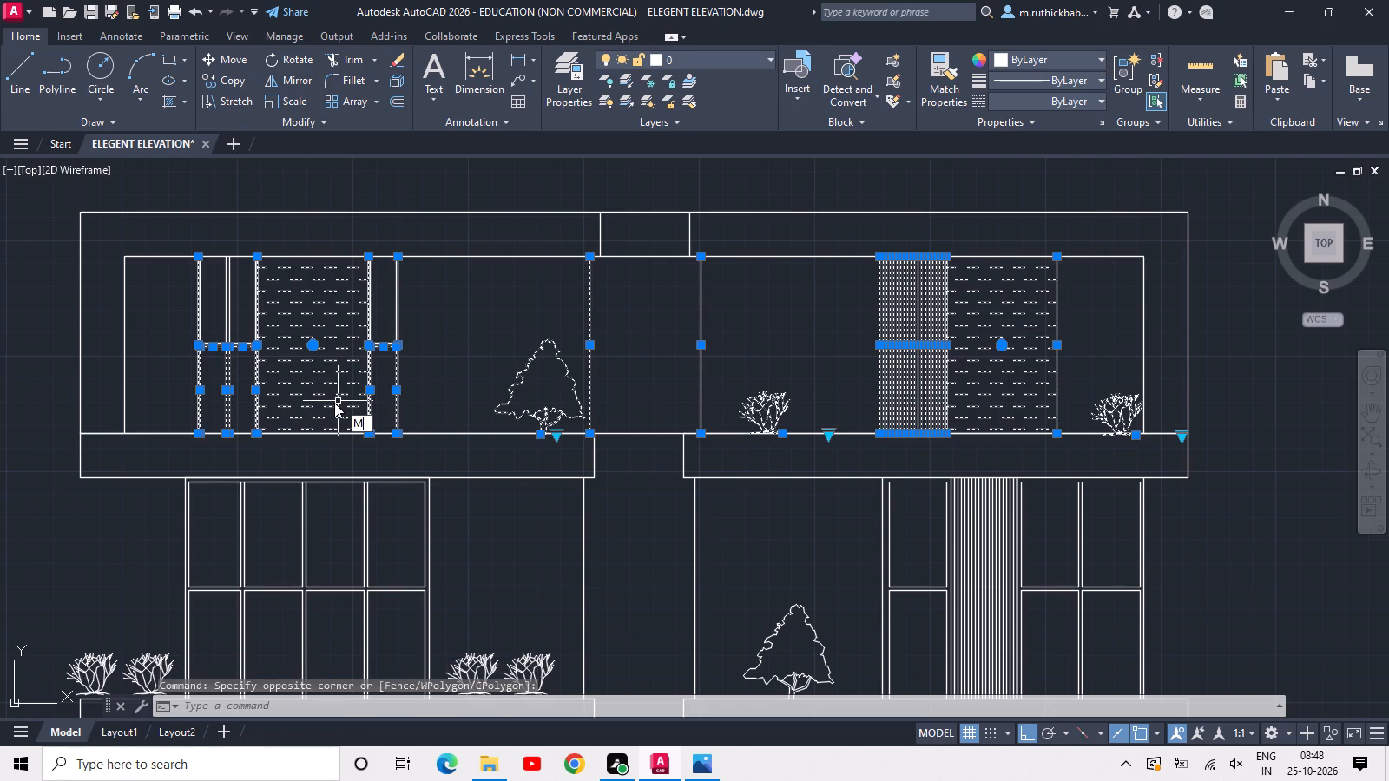
key(v)
key(space)
scroll(601, 435, up, 2)
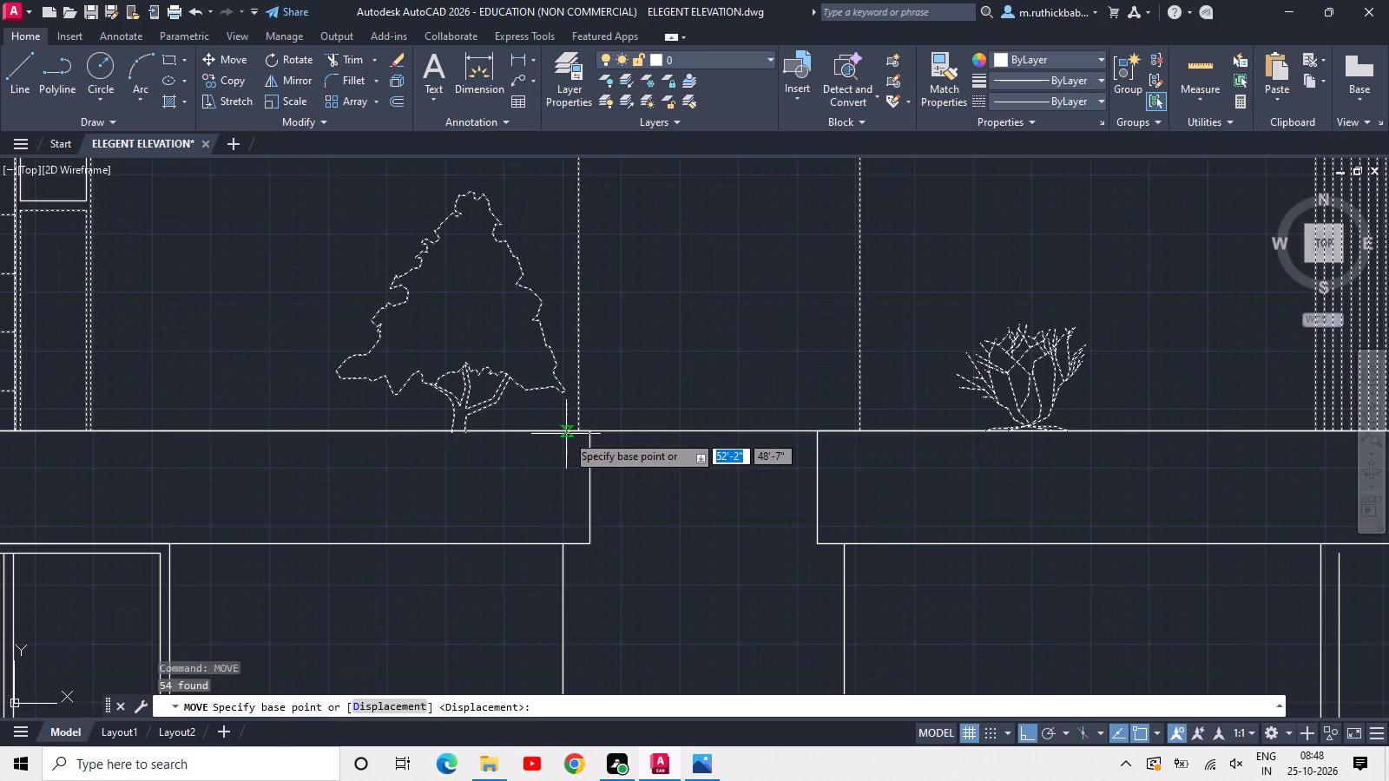
click(576, 435)
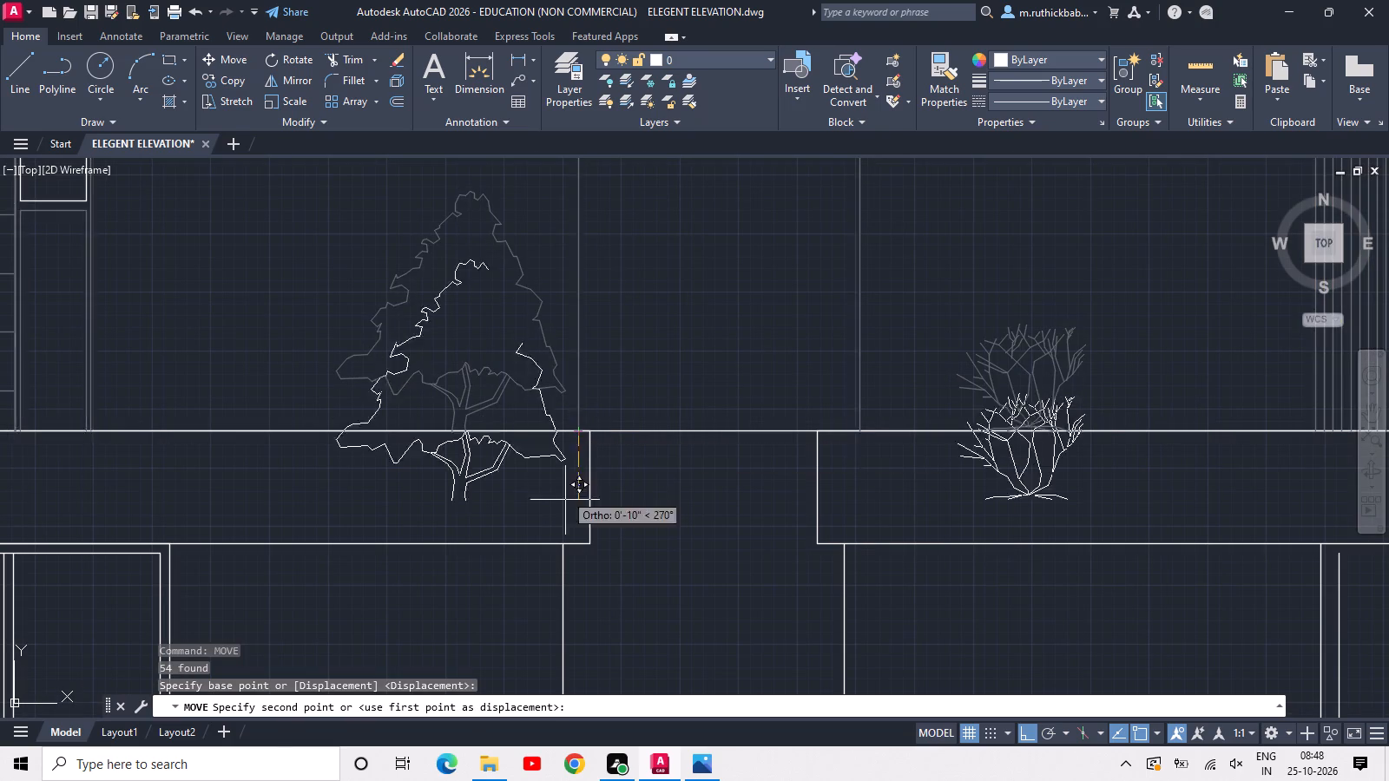
click(563, 428)
key(Escape)
Delete the two short vertical lines in the top frame's upper band.
scroll(660, 409, down, 3)
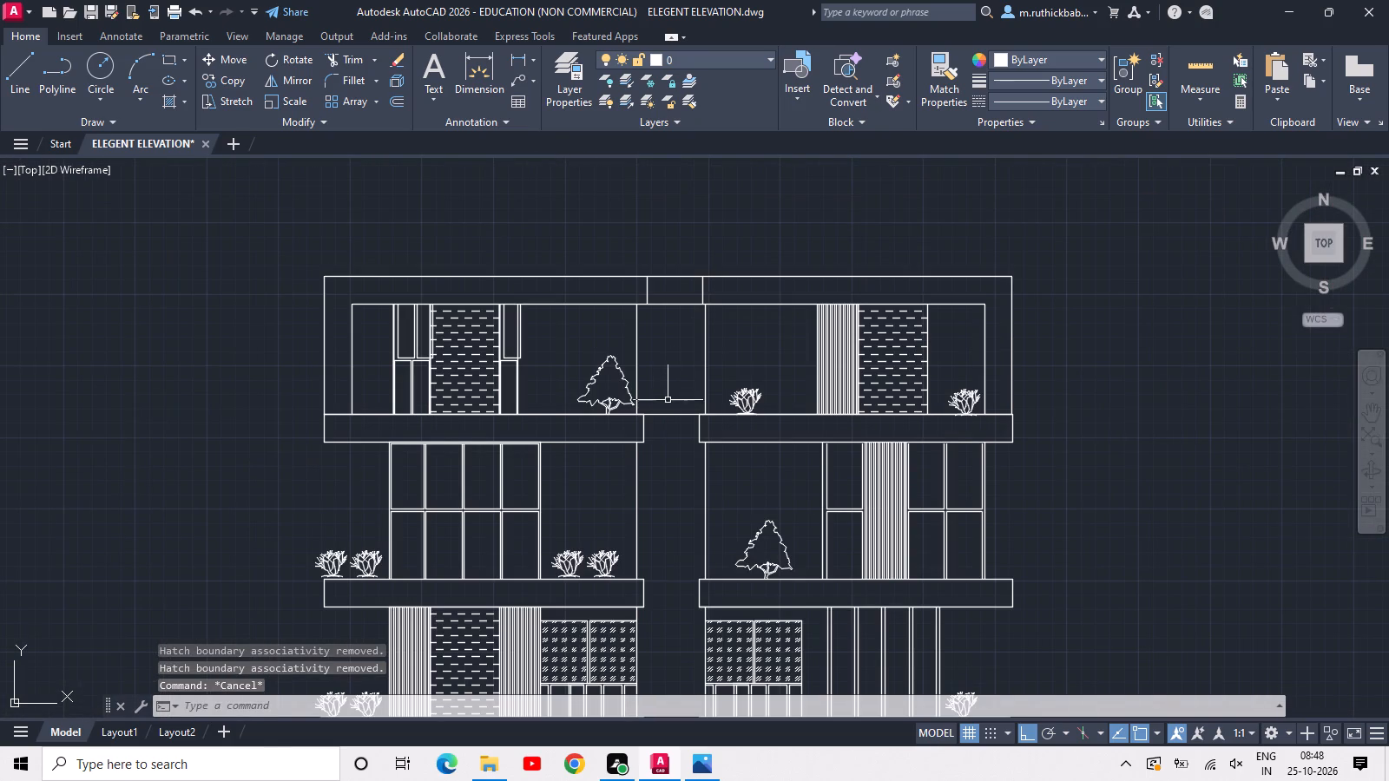
scroll(694, 288, up, 2)
drag(745, 279, 737, 280)
click(538, 305)
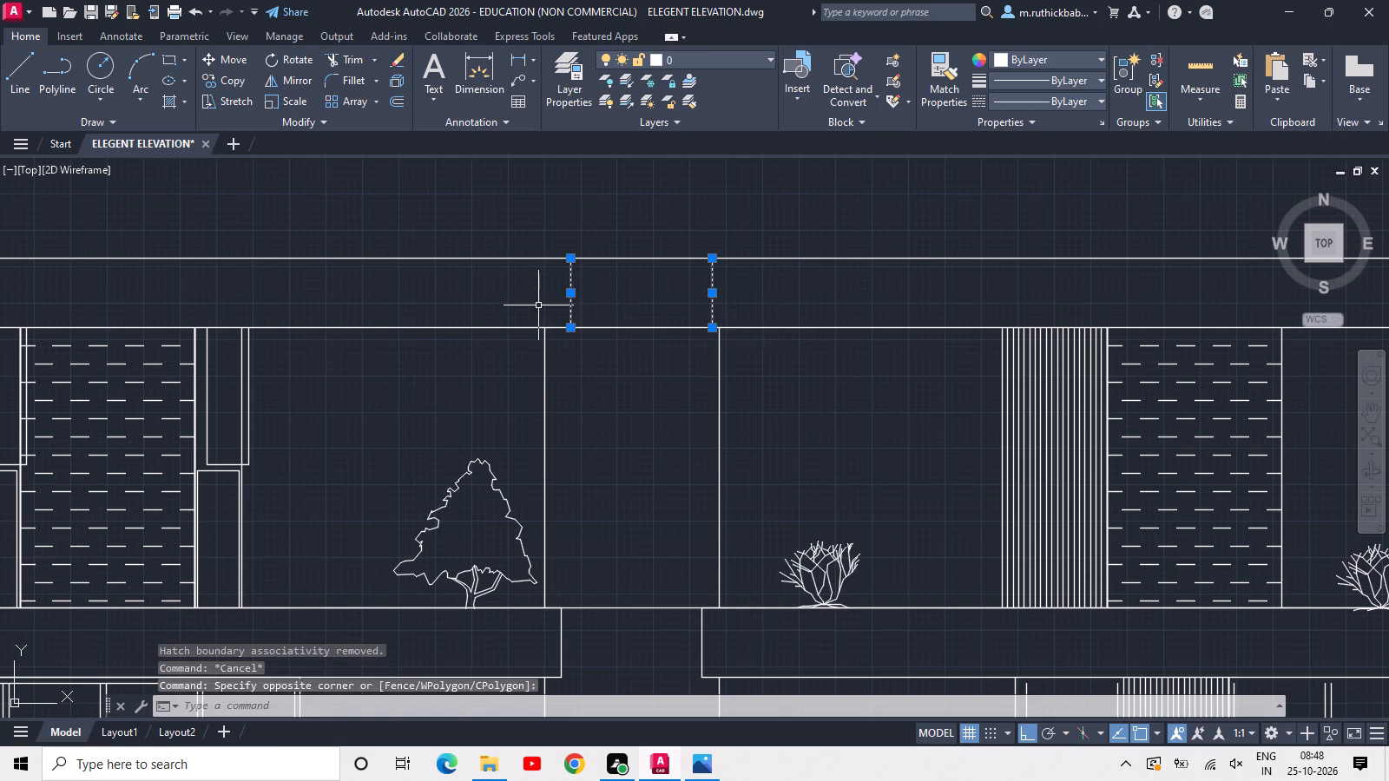
key(Delete)
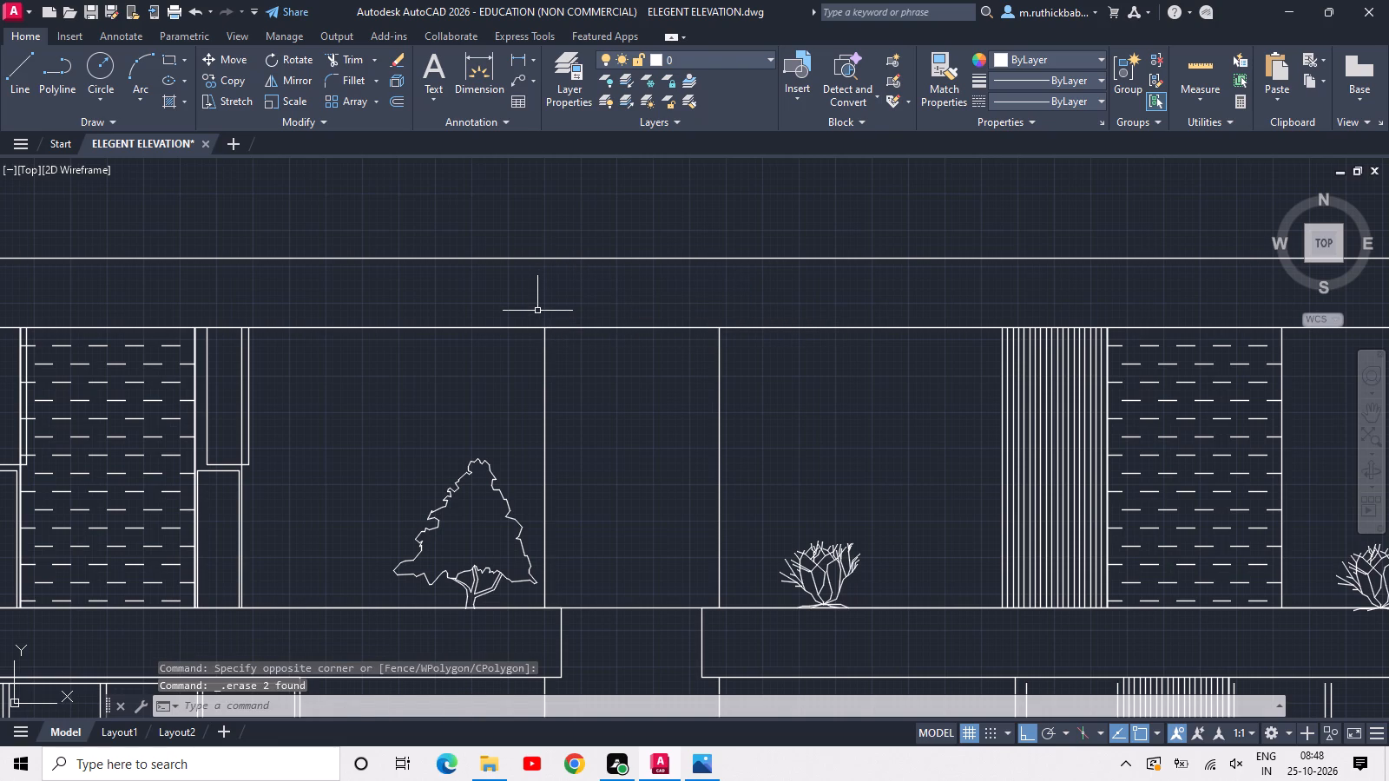
Copy the roof slabs' two inner end lines straight up into the top frame's upper band, using the inner wall line as reference.
text(CO)
key(space)
drag(715, 632, 694, 632)
click(537, 641)
key(space)
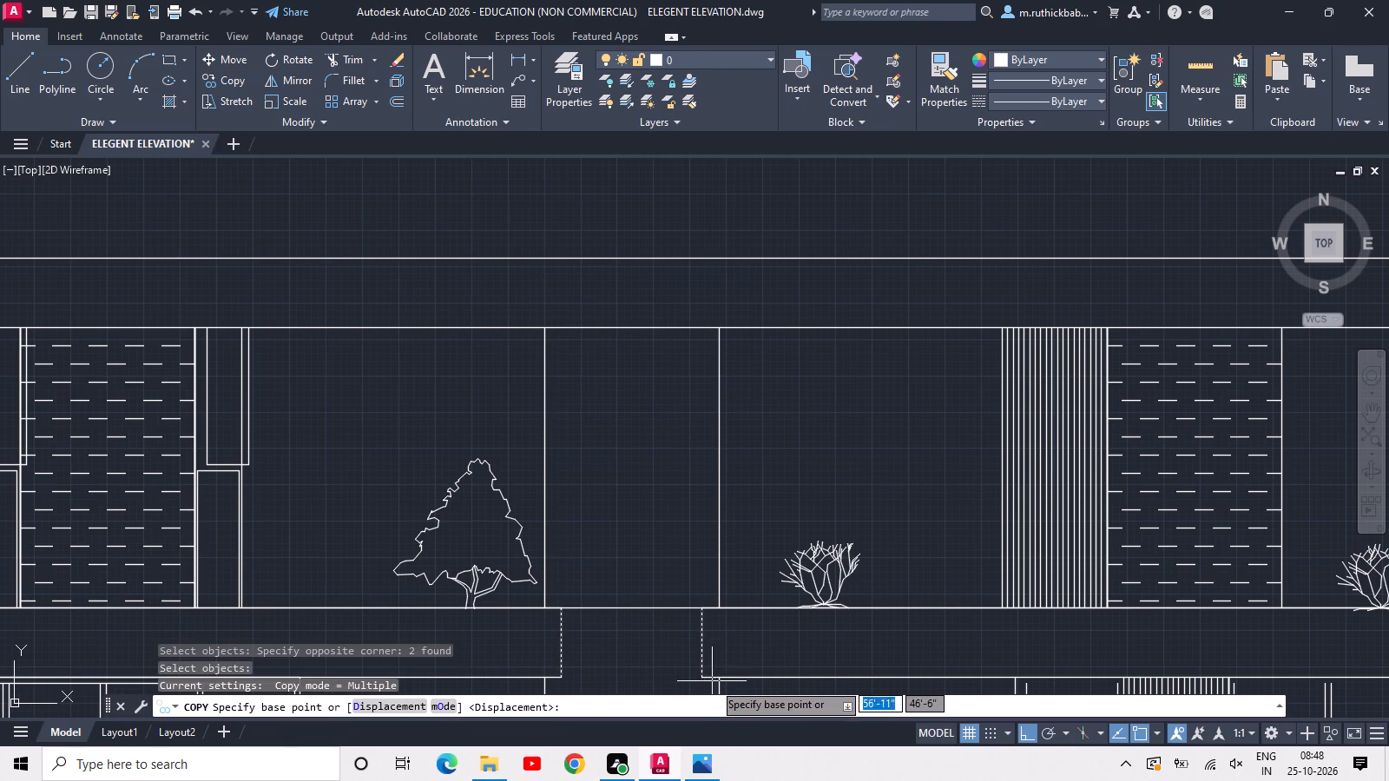
click(718, 682)
click(714, 330)
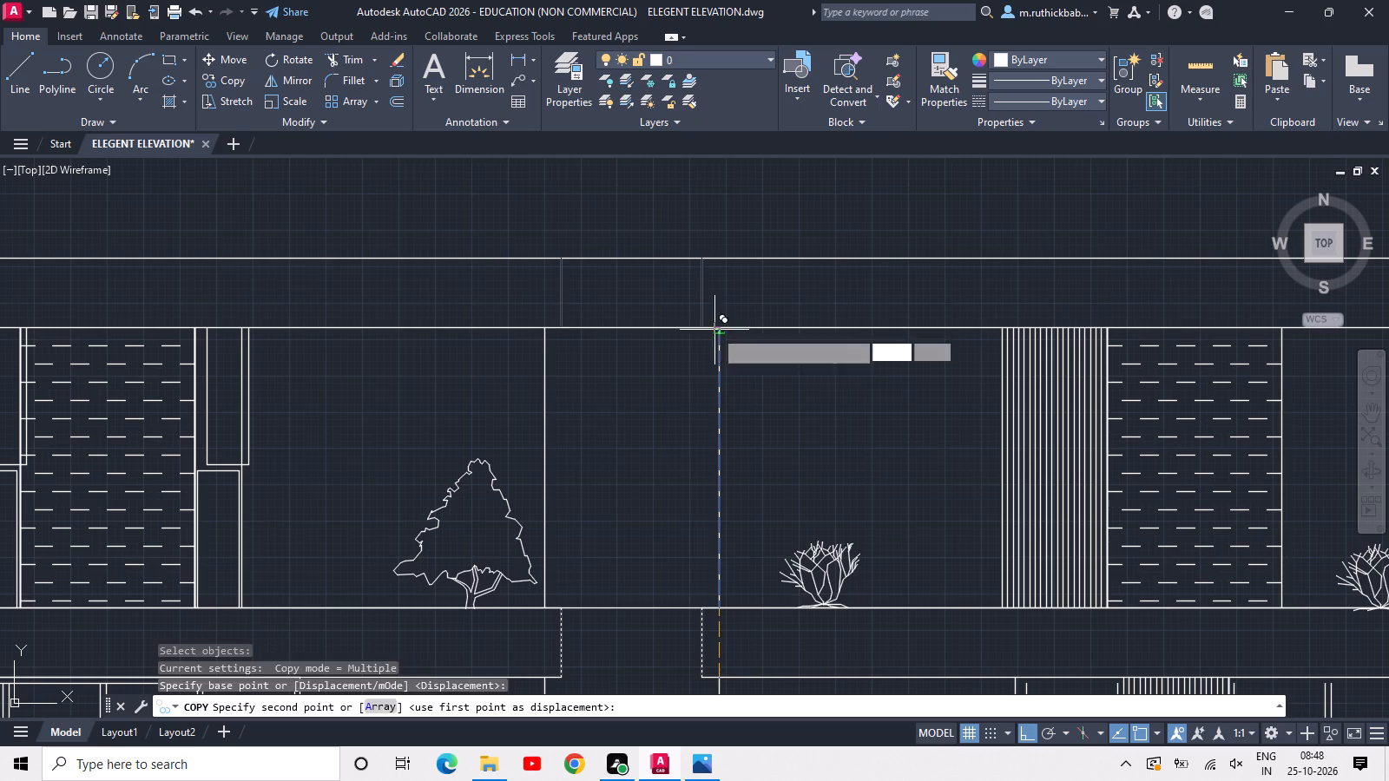
key(Escape)
Trim the line joining the roof slabs and the upper band's lower line where they cross the central gap.
scroll(688, 345, down, 1)
text(TR)
key(space)
key(space)
drag(650, 452, 646, 479)
click(645, 581)
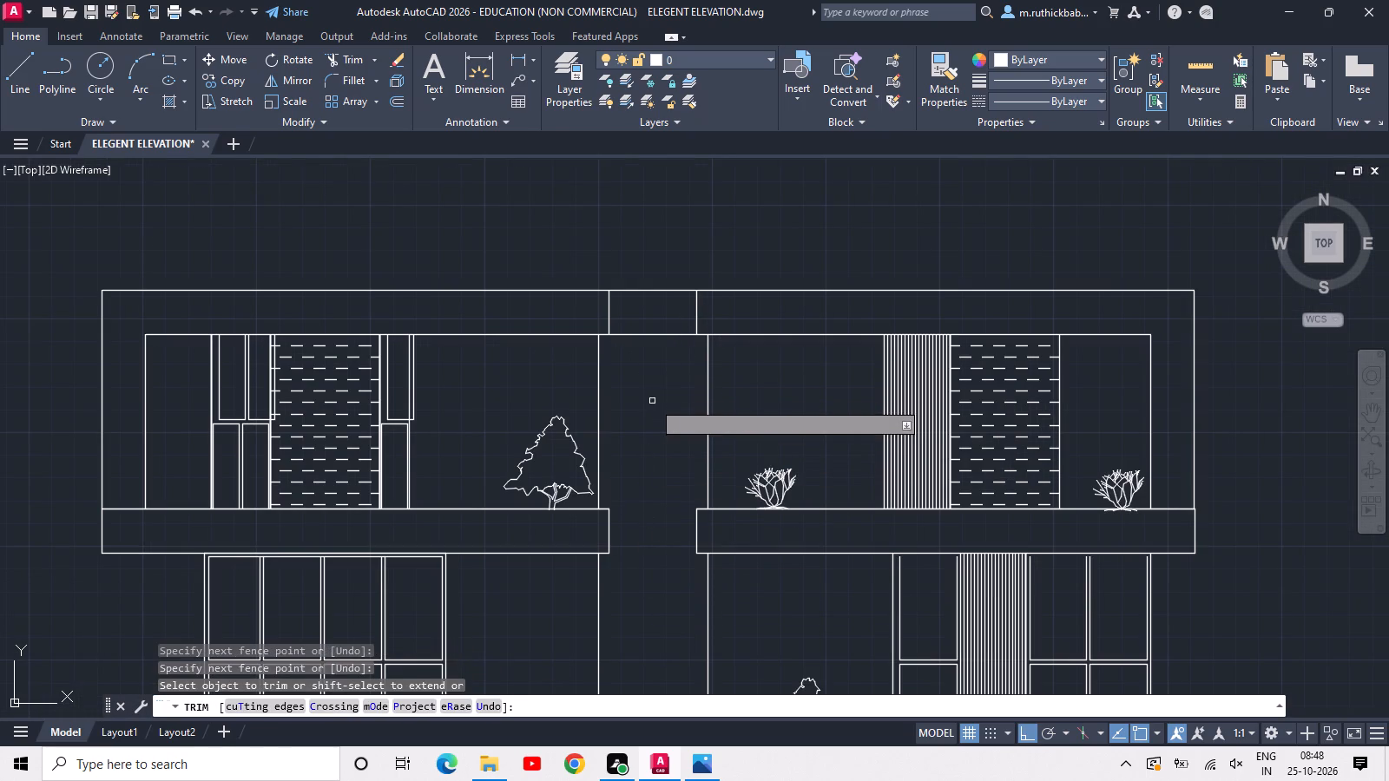
click(653, 390)
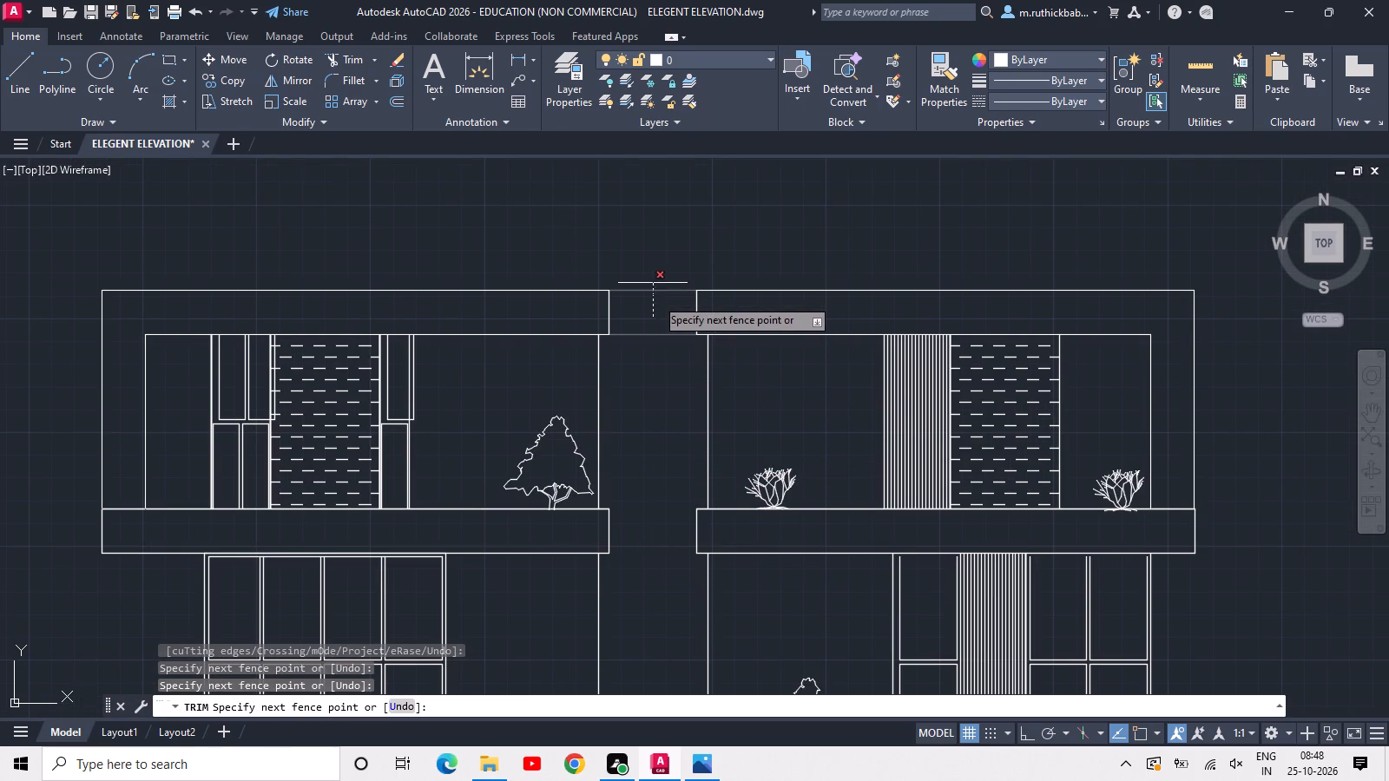
click(657, 310)
scroll(657, 310, down, 2)
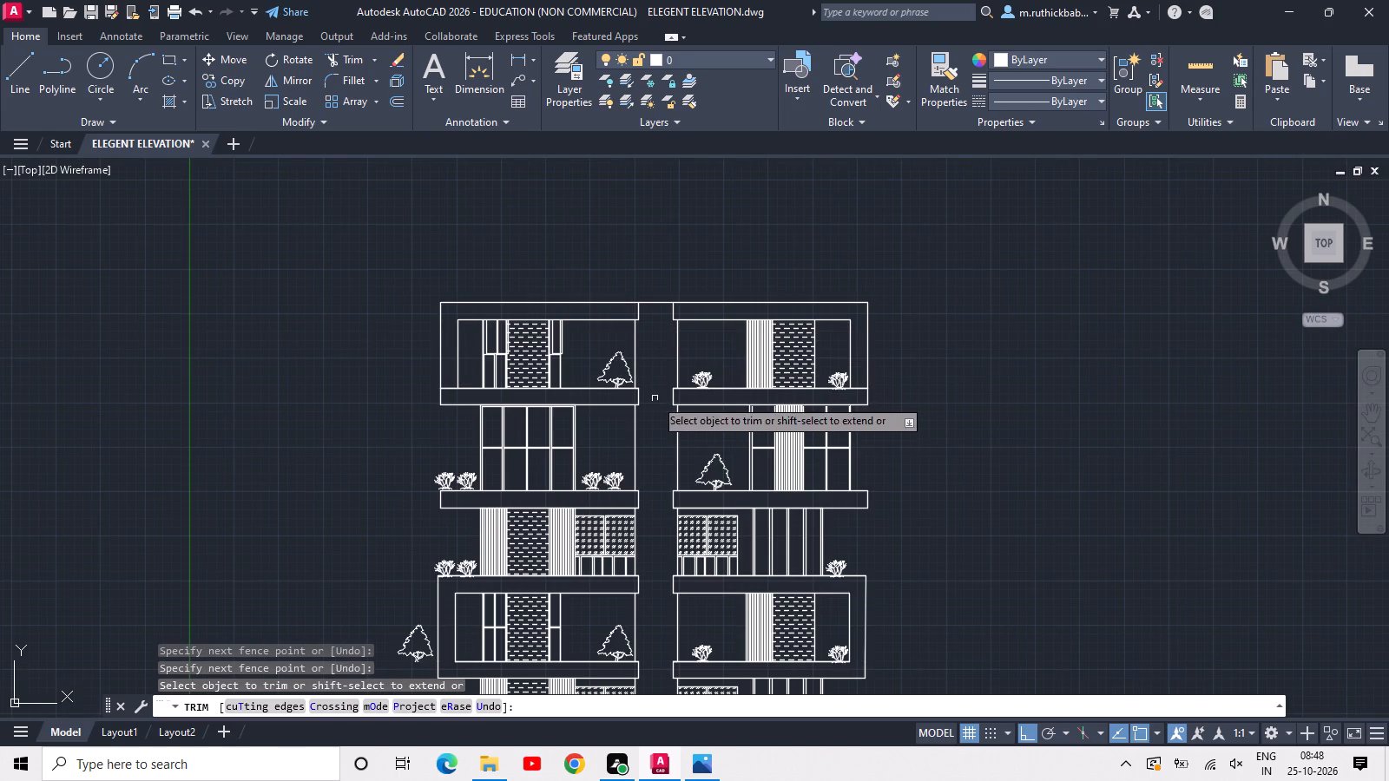
scroll(686, 503, down, 1)
middle_drag(678, 560, 648, 429)
key(Escape)
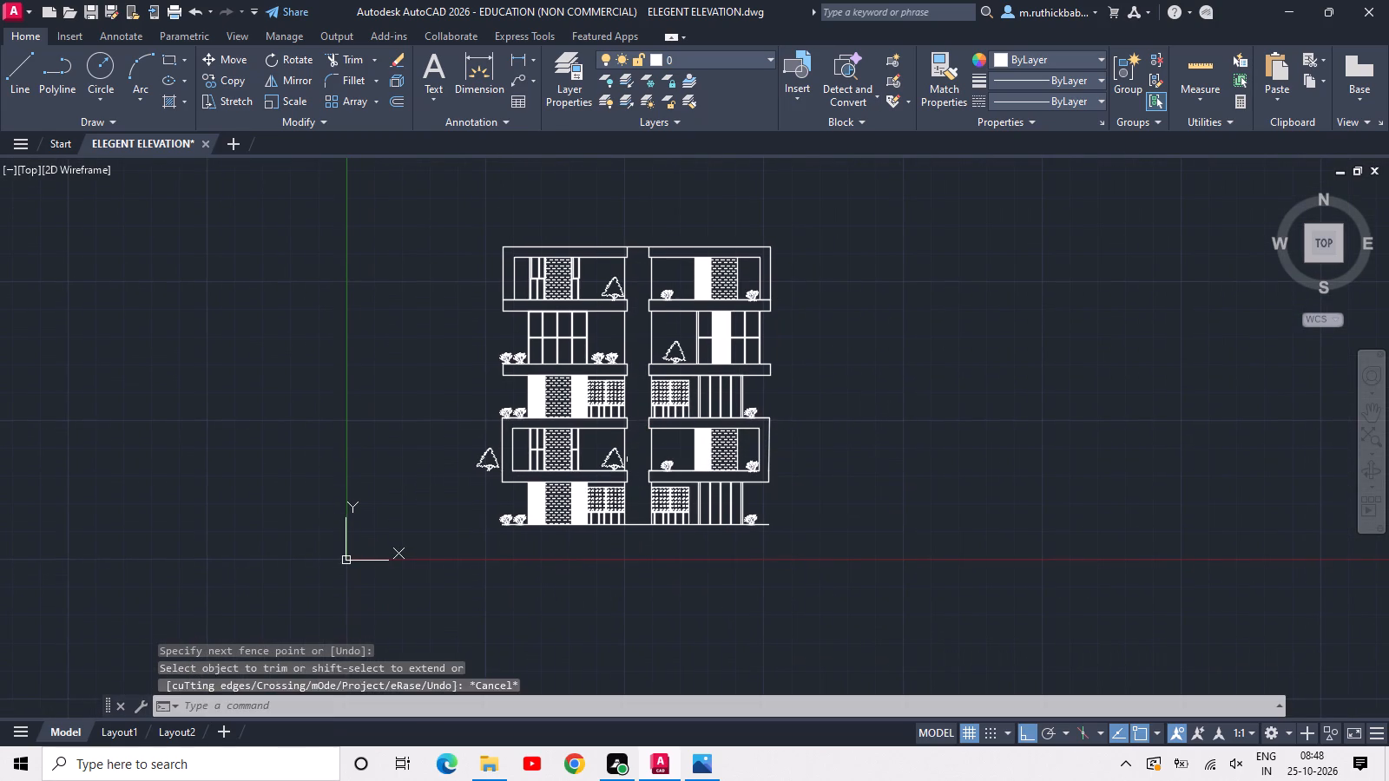
key(Escape)
Delete the stray tree standing outside the second storey's frame.
scroll(473, 491, up, 4)
click(575, 232)
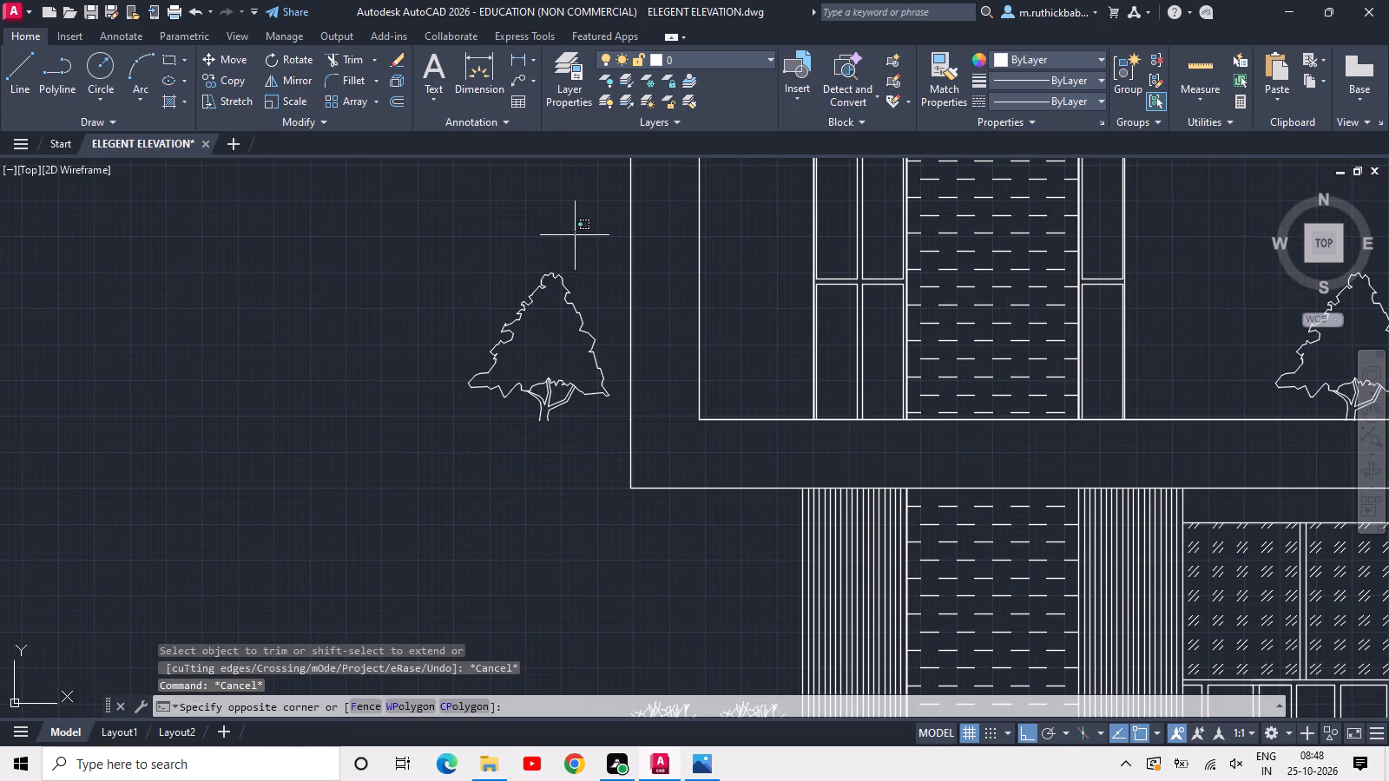
click(444, 500)
key(Delete)
key(Delete)
Save the building elevation drawing.
scroll(444, 500, down, 2)
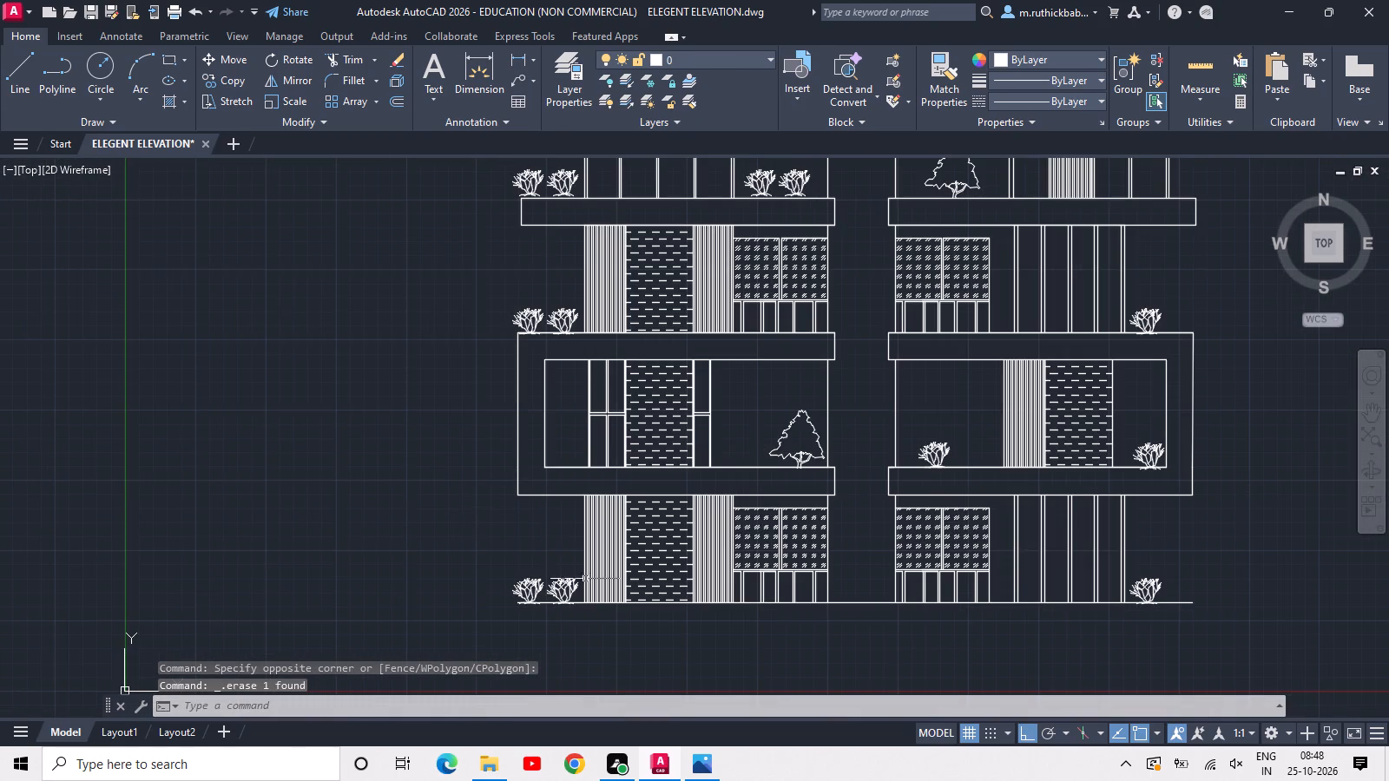
scroll(708, 619, down, 2)
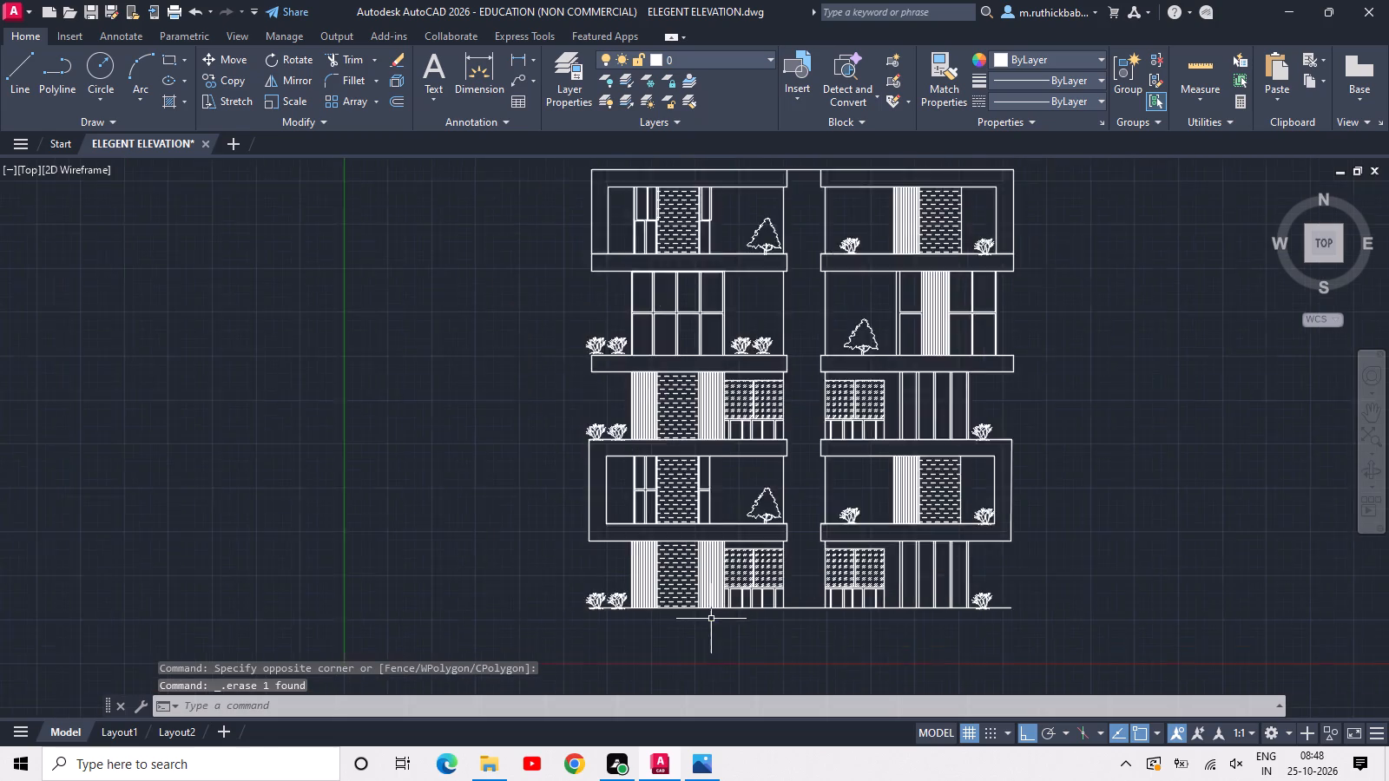
middle_drag(792, 566, 645, 581)
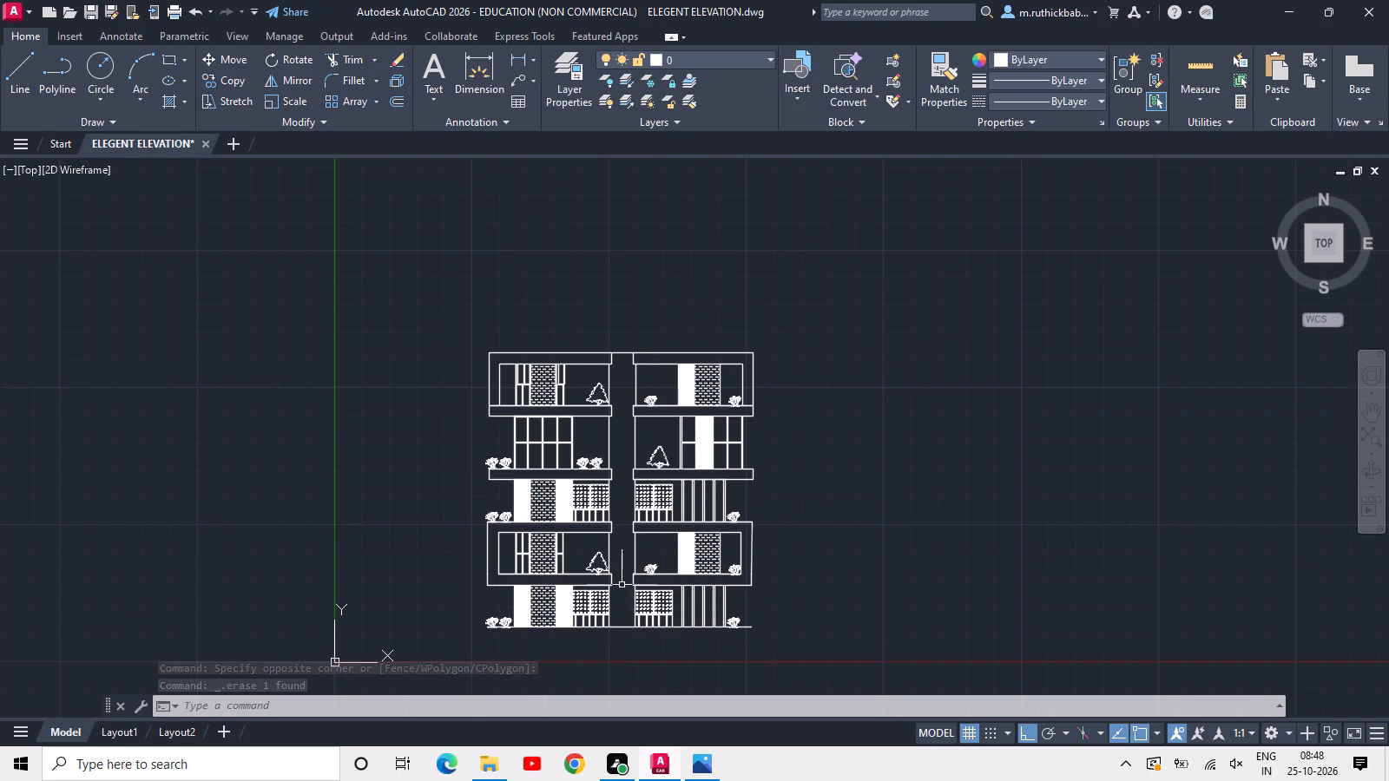
key(ctrl+s)
key(ctrl+s)
key(ctrl+s)
key(ctrl+s)
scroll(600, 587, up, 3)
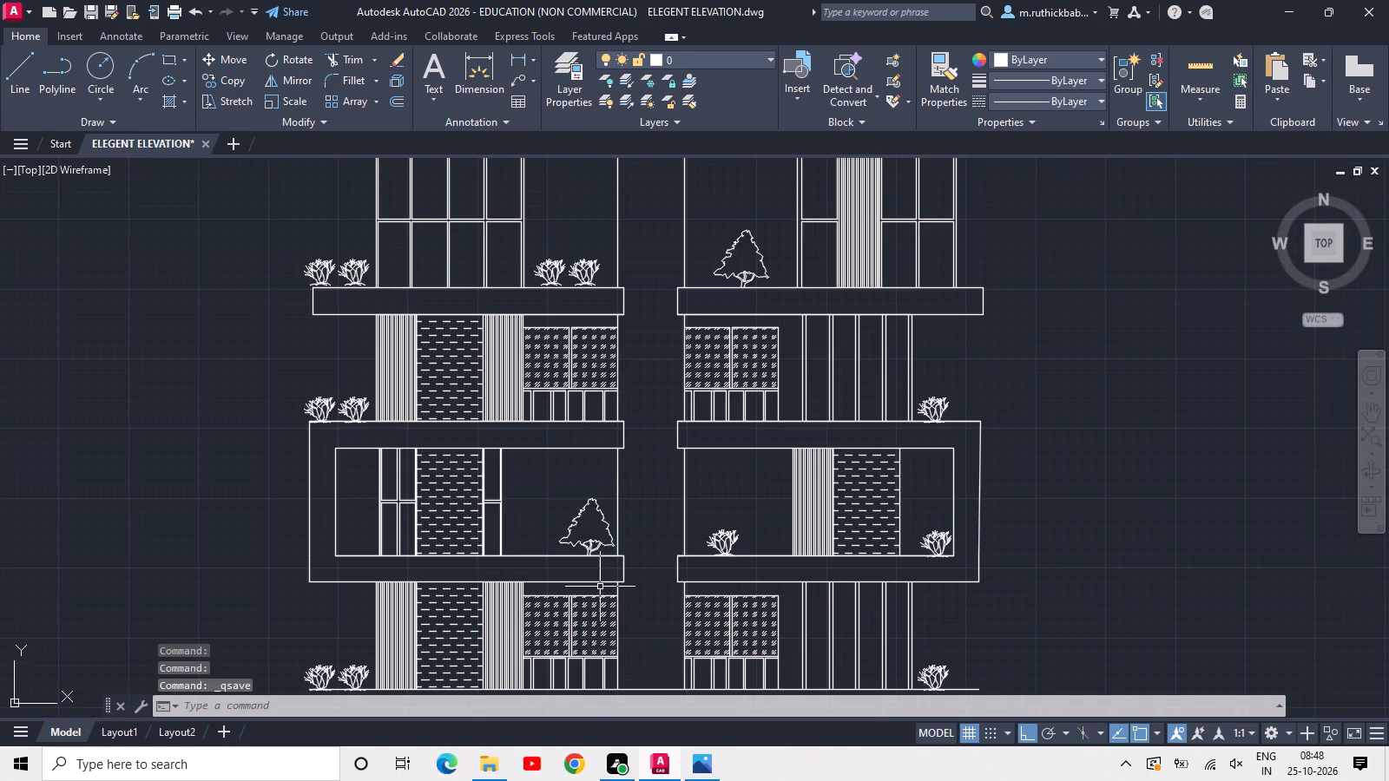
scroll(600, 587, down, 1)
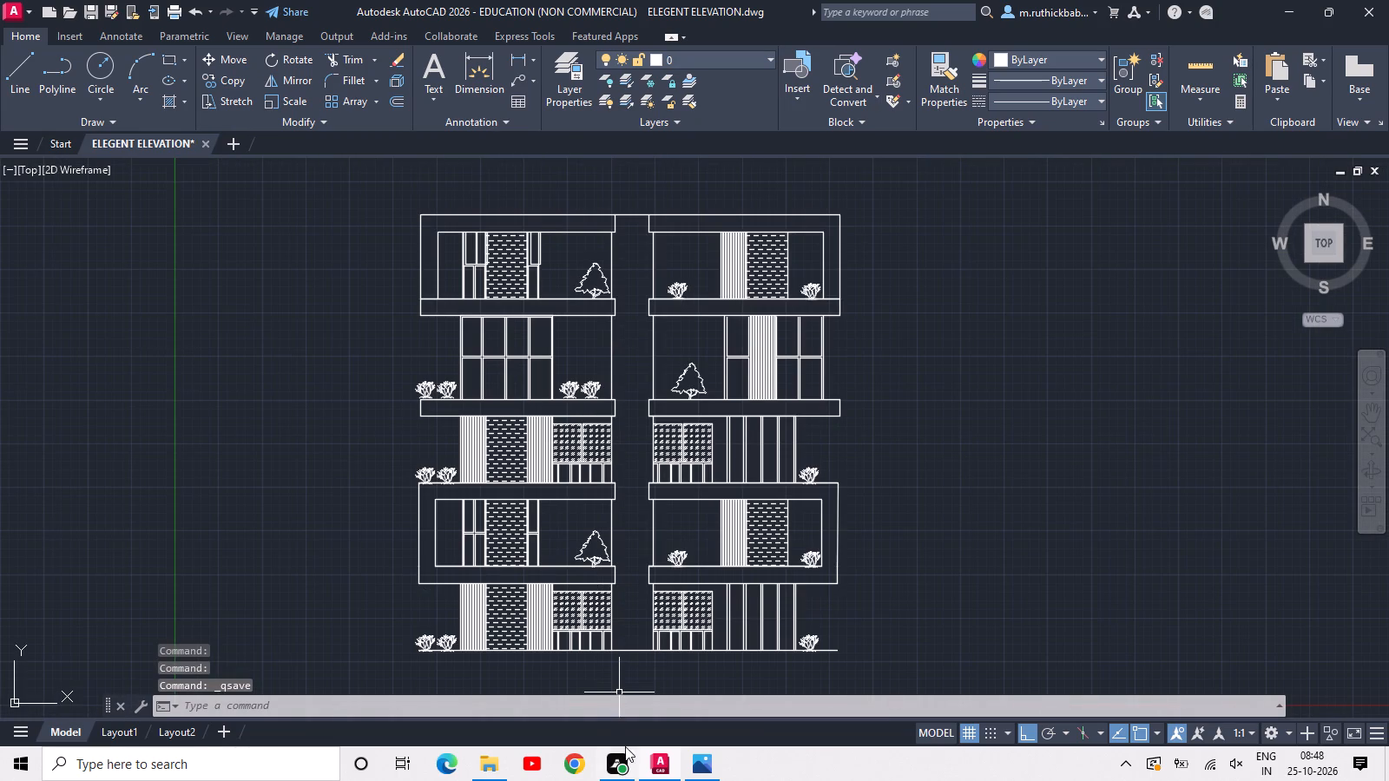
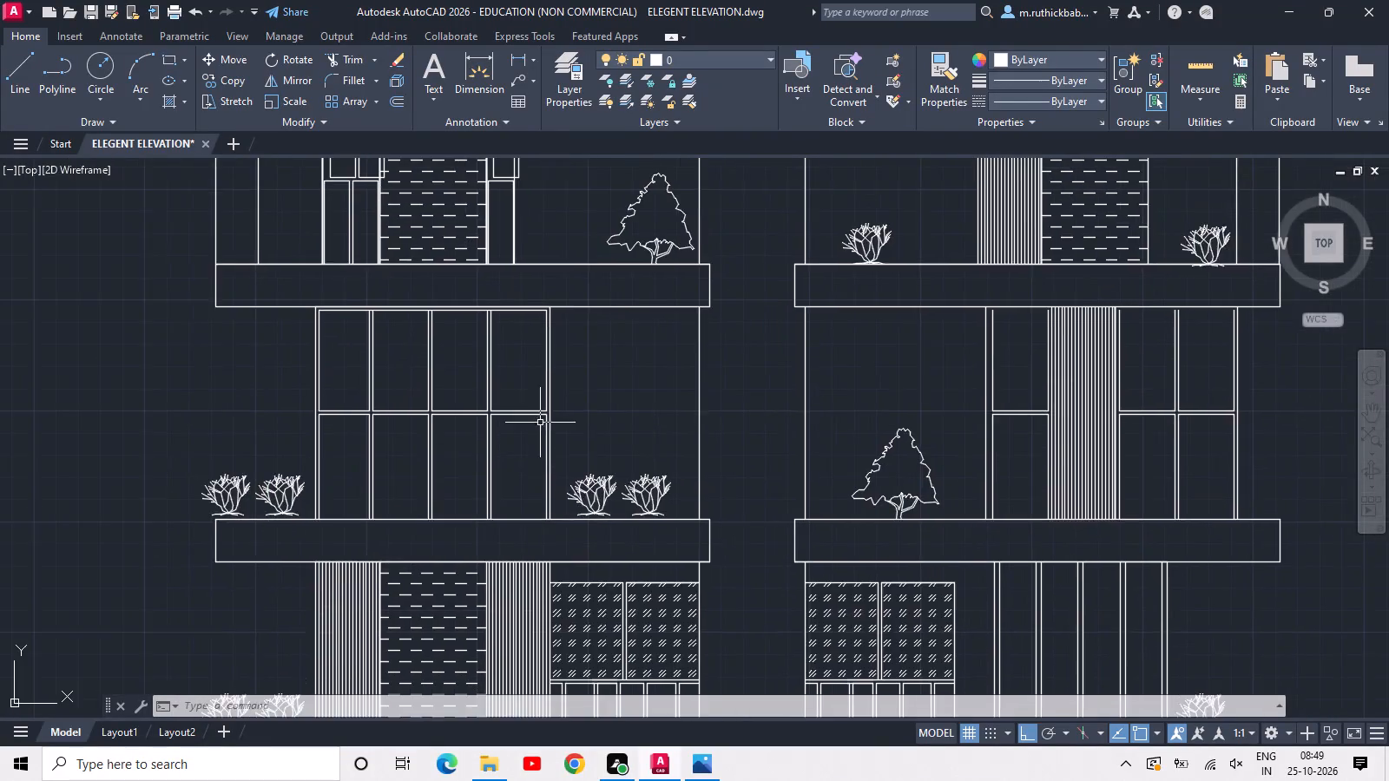
Trim the lower slab's top-edge segments between the inner and outer frame lines at both ends of the top floor.
scroll(402, 356, up, 2)
middle_click(795, 523)
scroll(797, 524, down, 1)
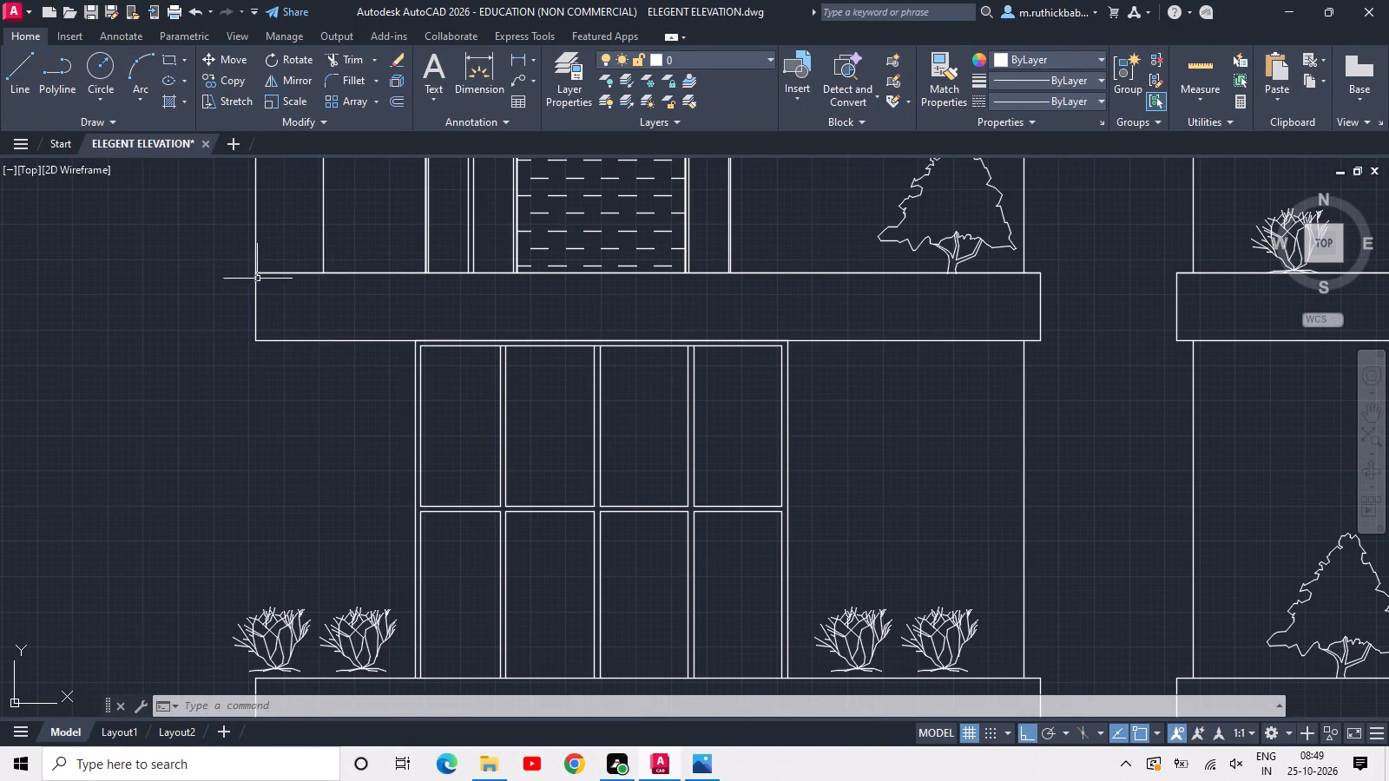
text(TR)
key(space)
drag(292, 305, 293, 291)
click(299, 235)
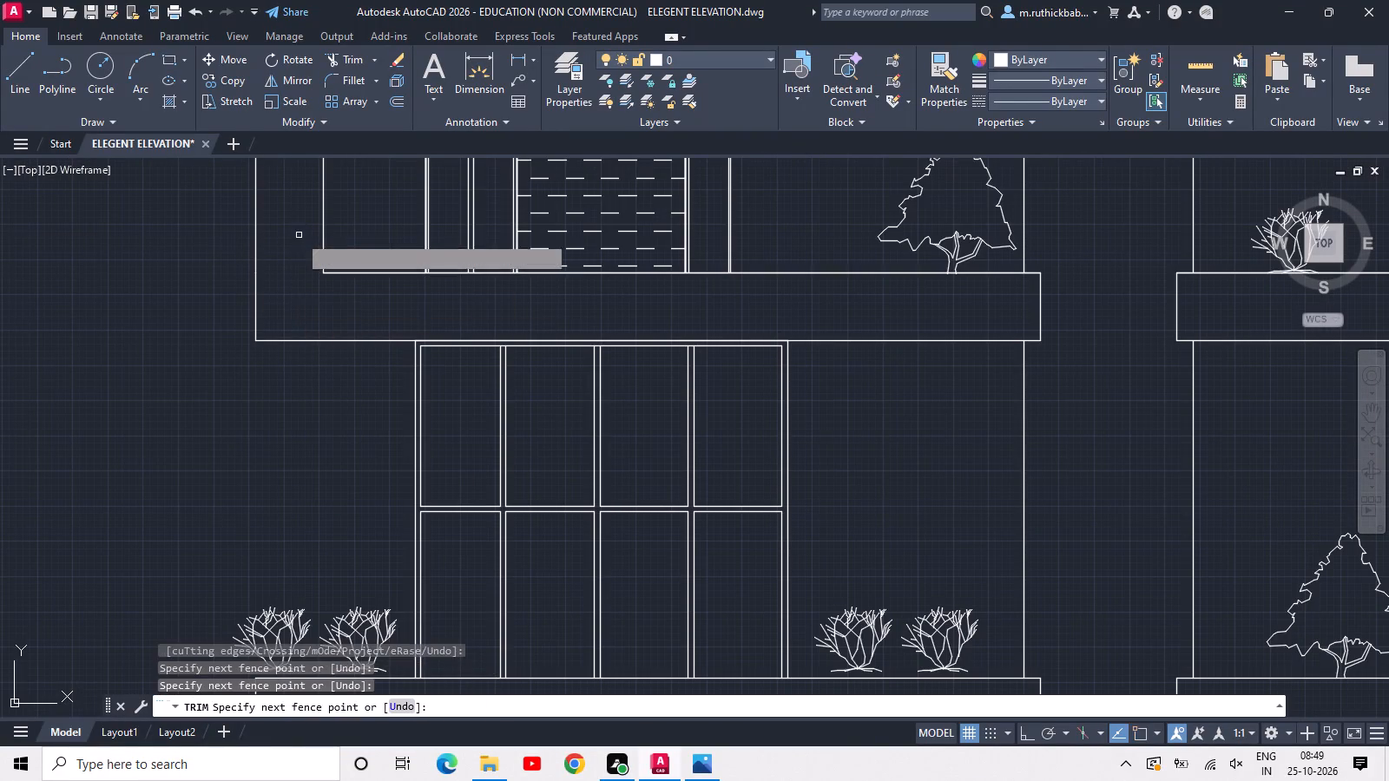
scroll(293, 240, down, 2)
click(932, 272)
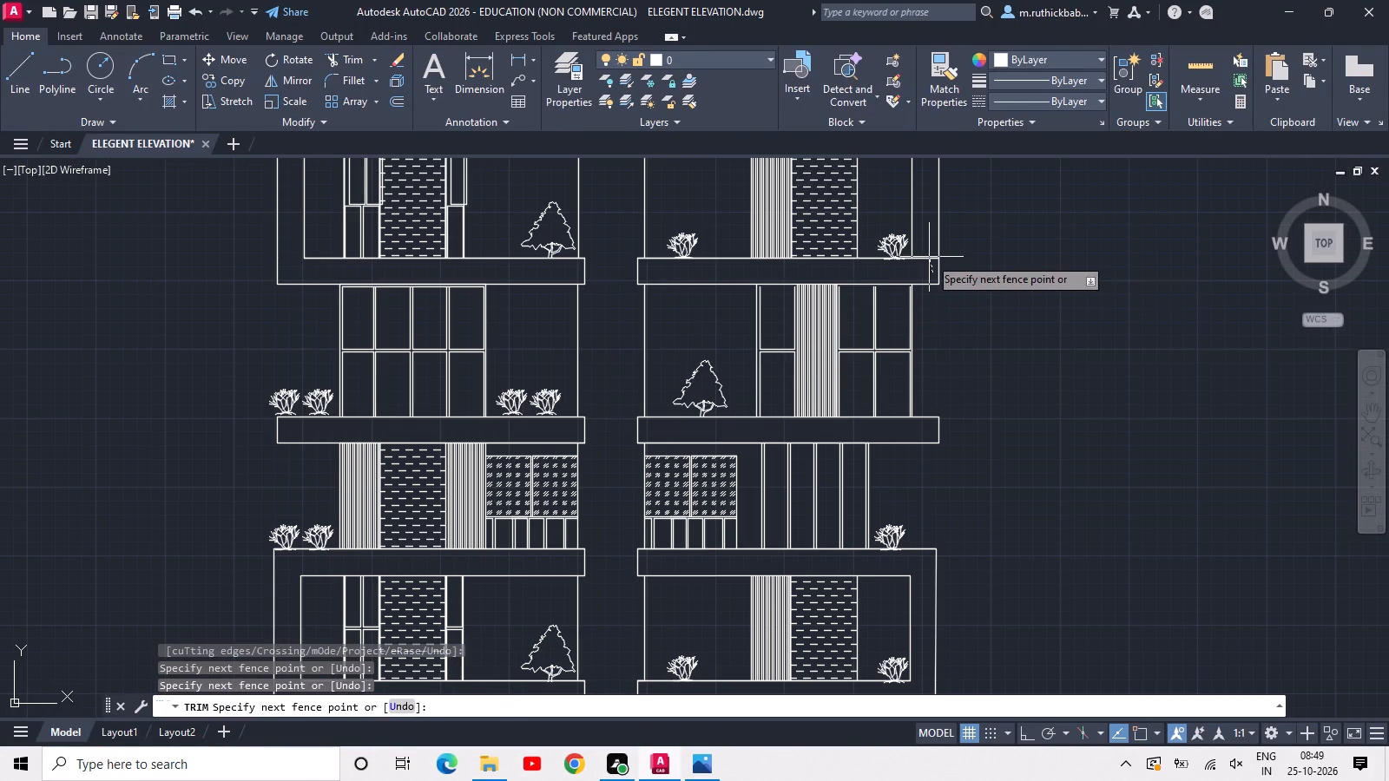
click(929, 257)
scroll(928, 256, down, 2)
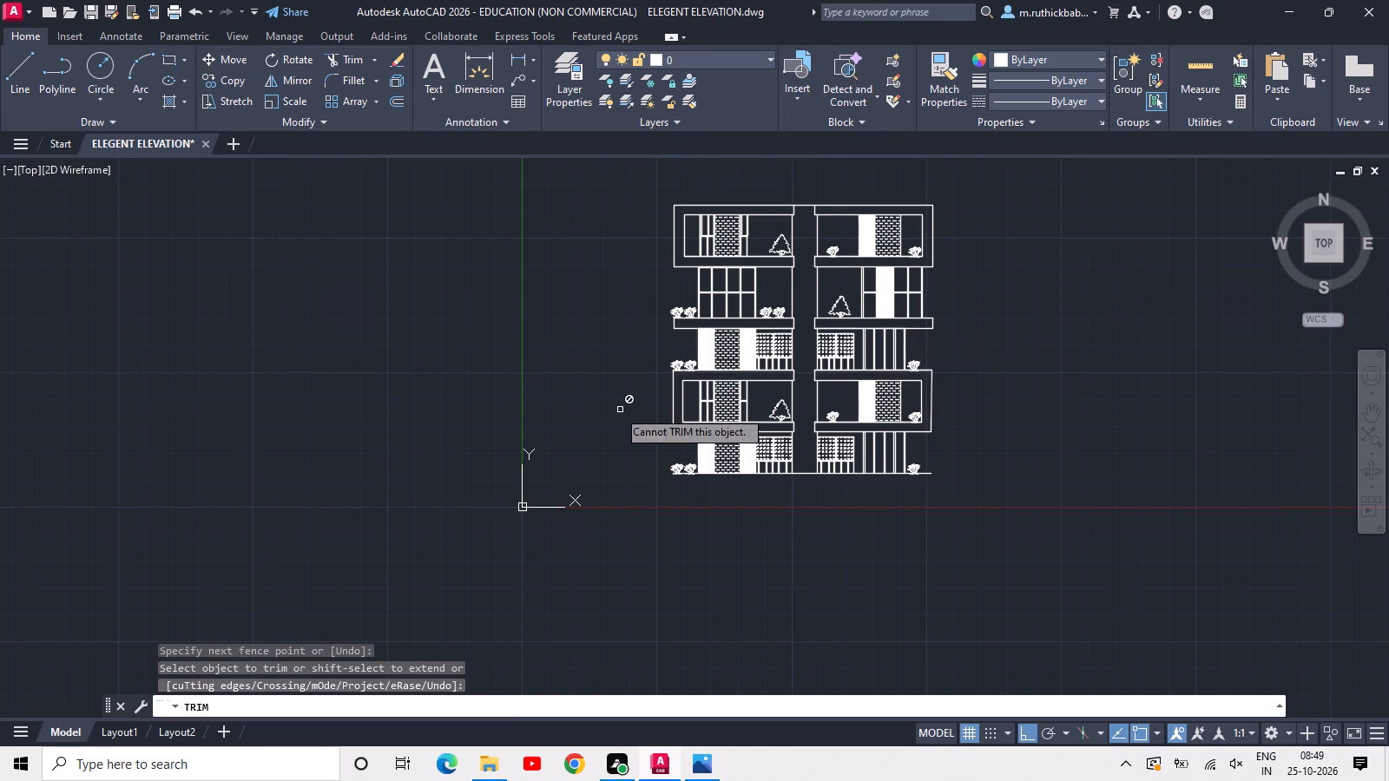
scroll(486, 436, up, 2)
middle_drag(1105, 412, 345, 497)
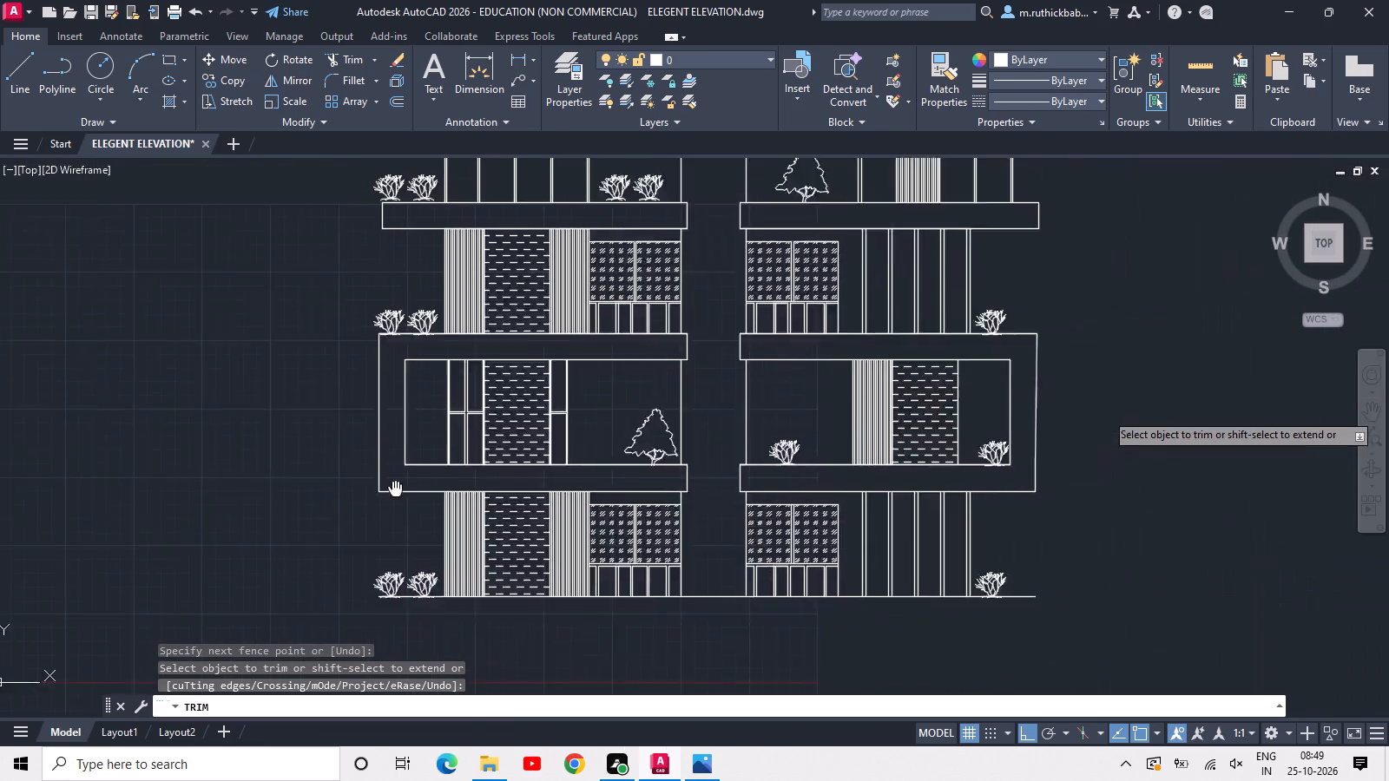
middle_drag(345, 497, 248, 498)
scroll(415, 385, up, 1)
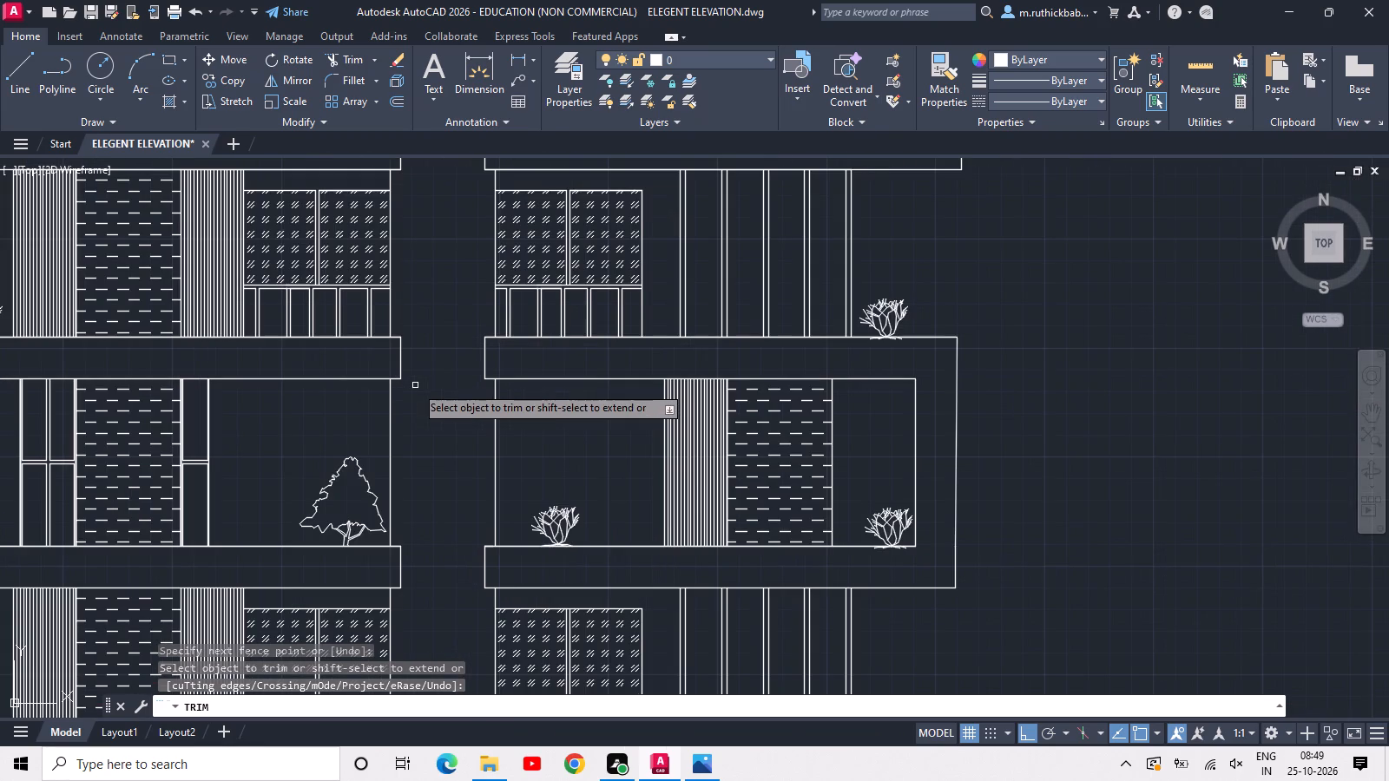
middle_drag(415, 385, 582, 451)
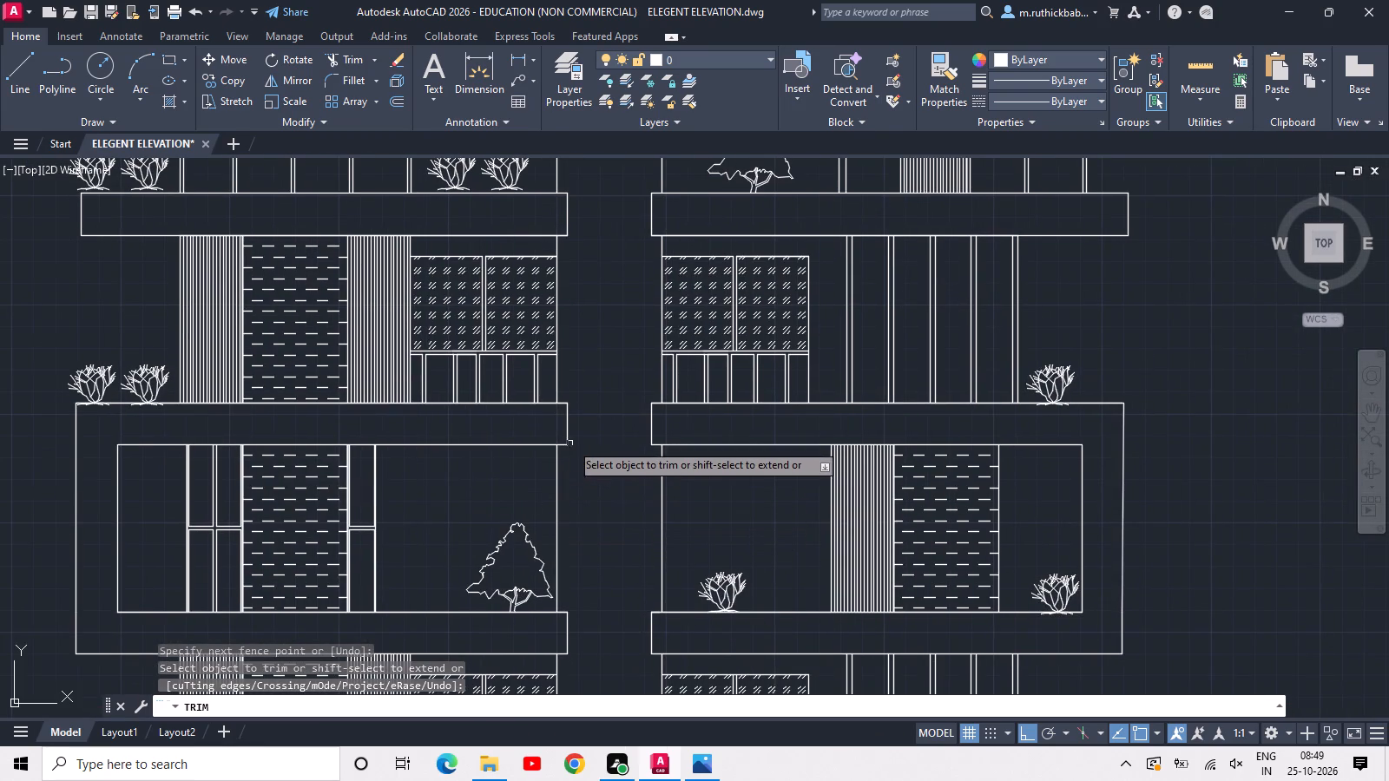
scroll(570, 440, down, 2)
key(Escape)
key(Escape)
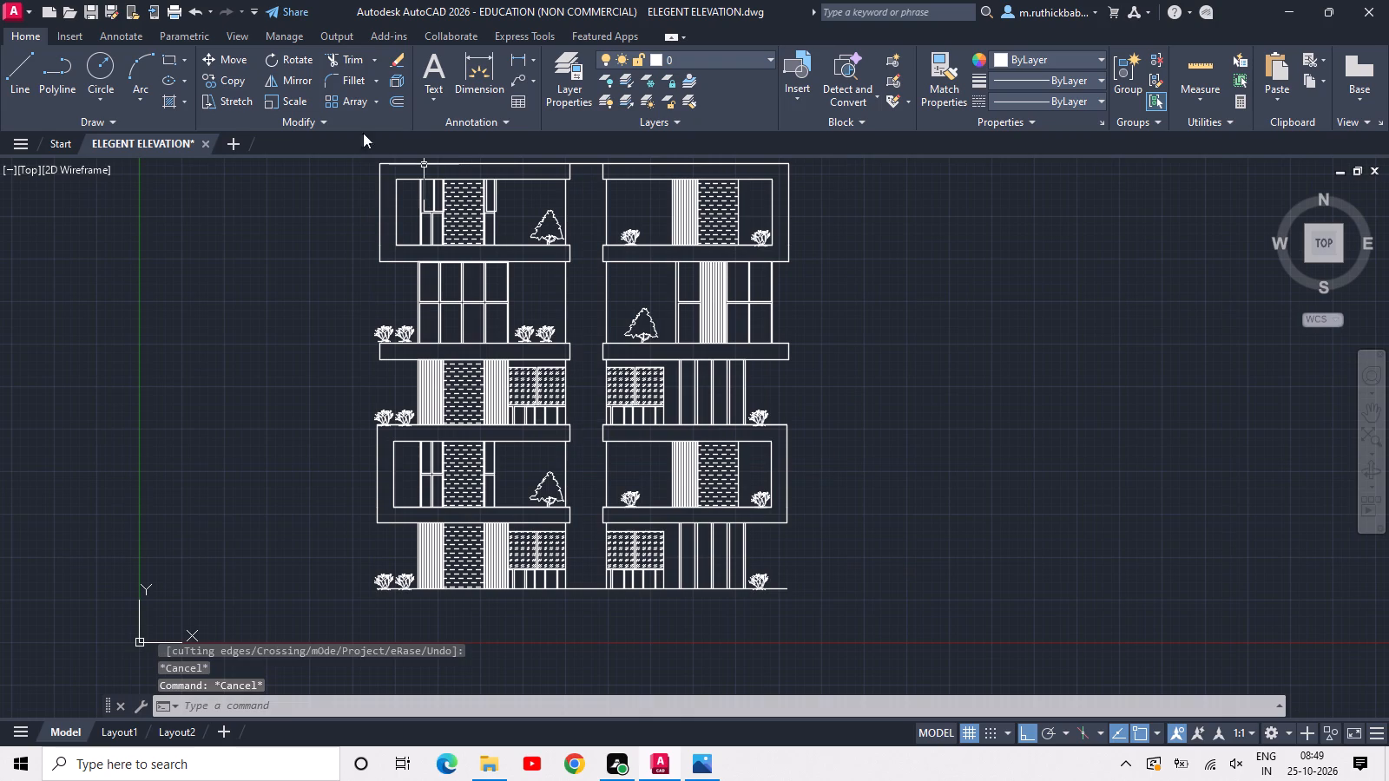
Hatch the vertical strip between the two building halves with the DOLMIT pattern.
click(162, 102)
click(173, 103)
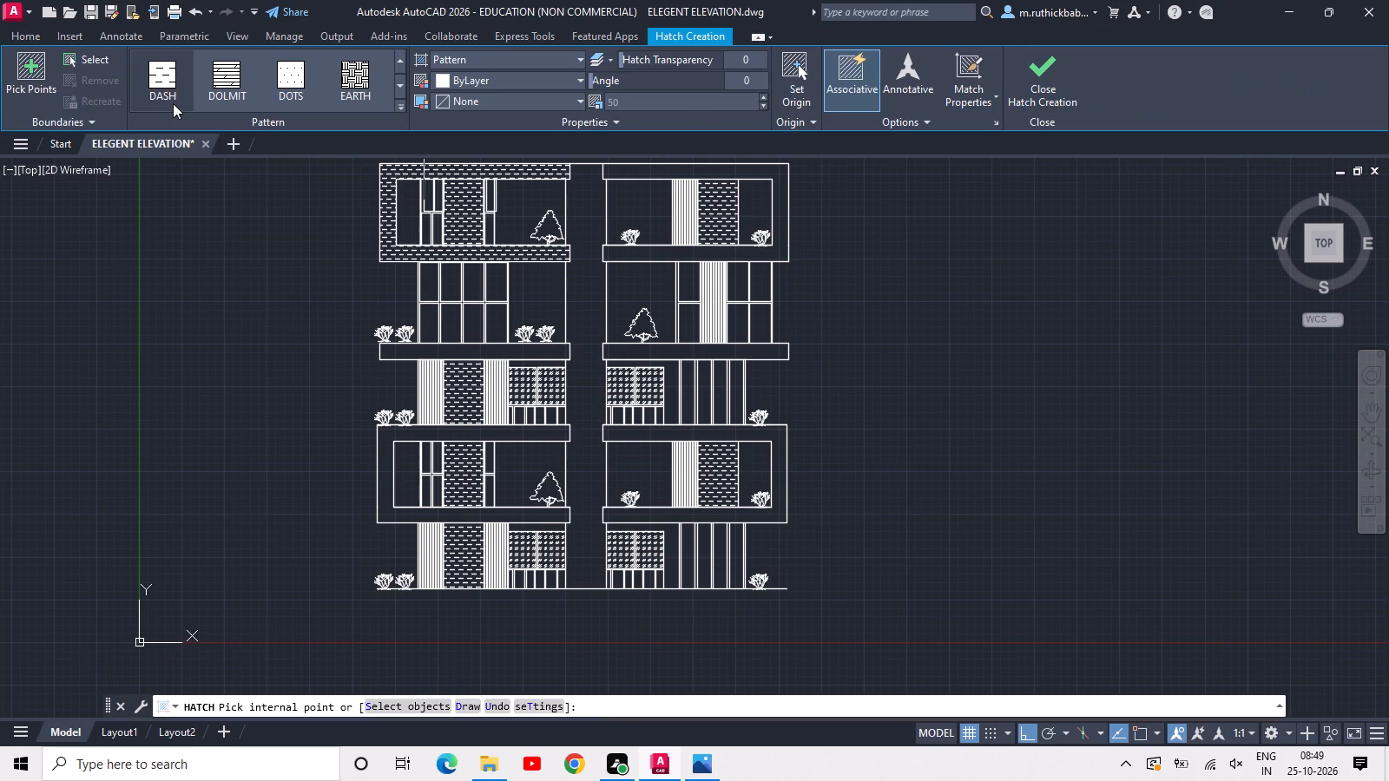
click(227, 80)
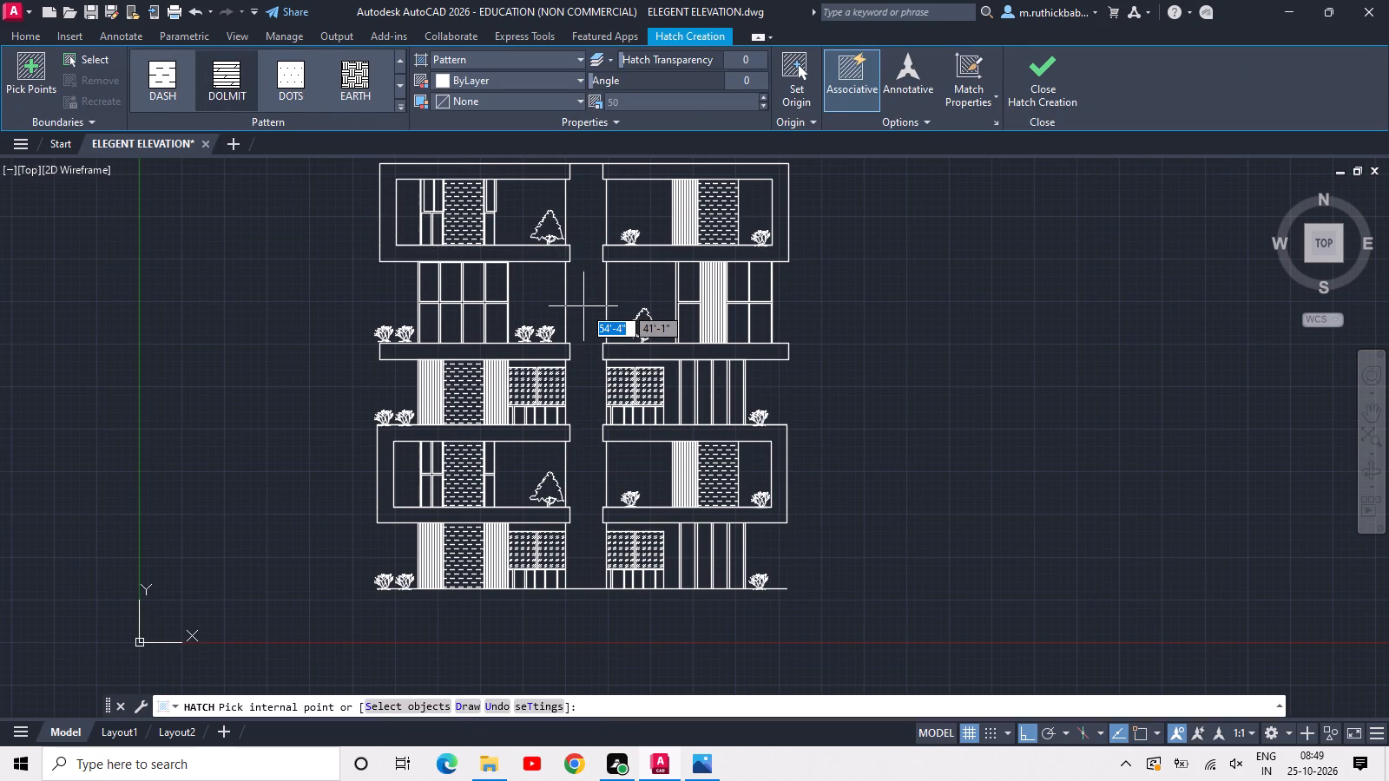
scroll(583, 306, up, 1)
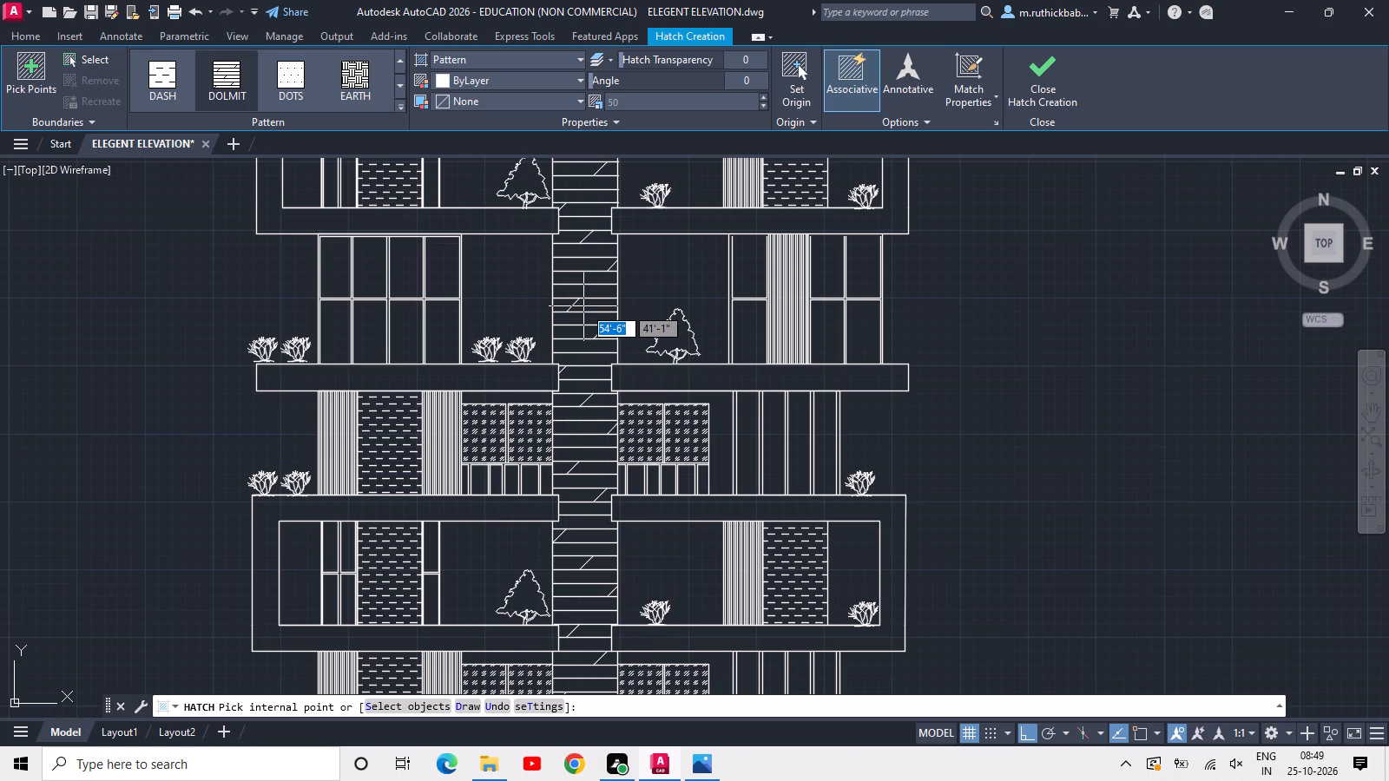
click(583, 306)
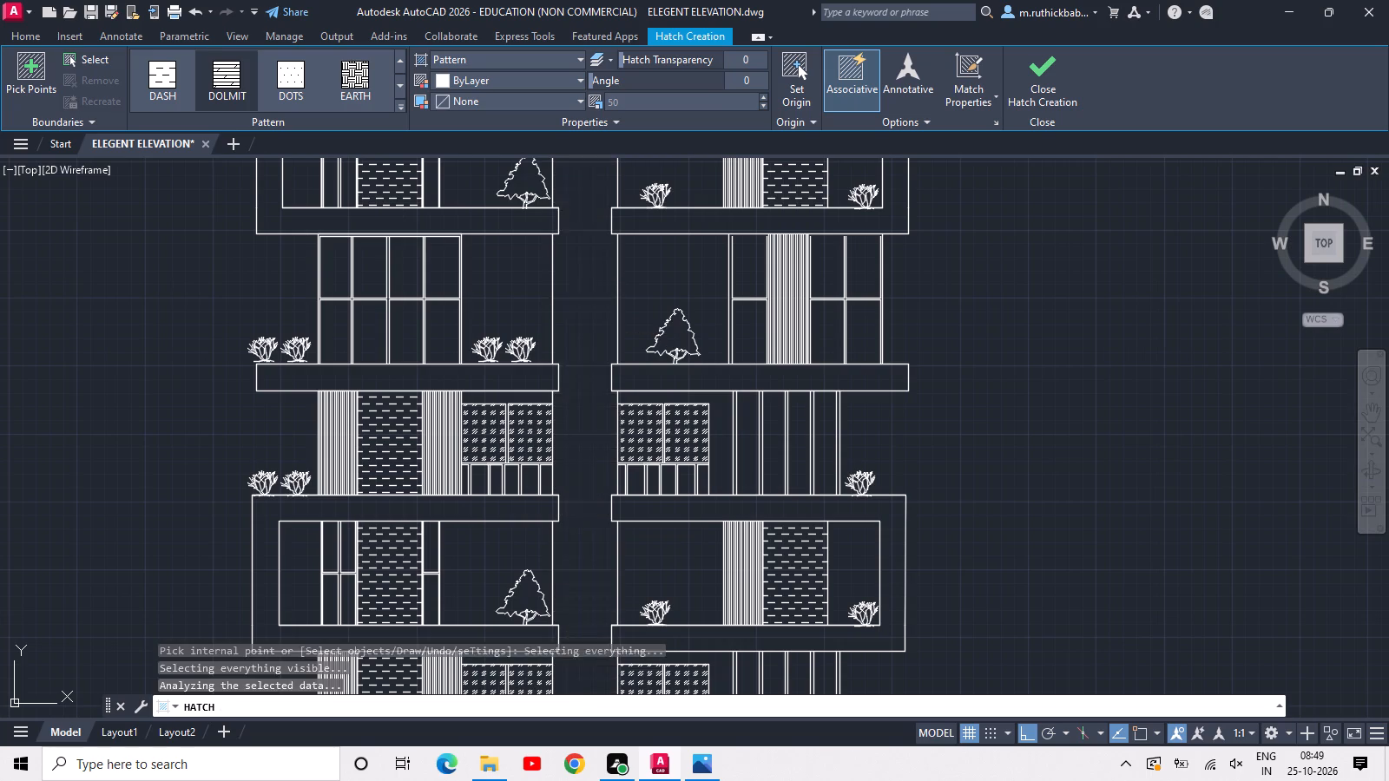
key(Escape)
key(Escape)
Examine the hatched central strip and the facade details across all floors of the elevation.
scroll(912, 292, down, 3)
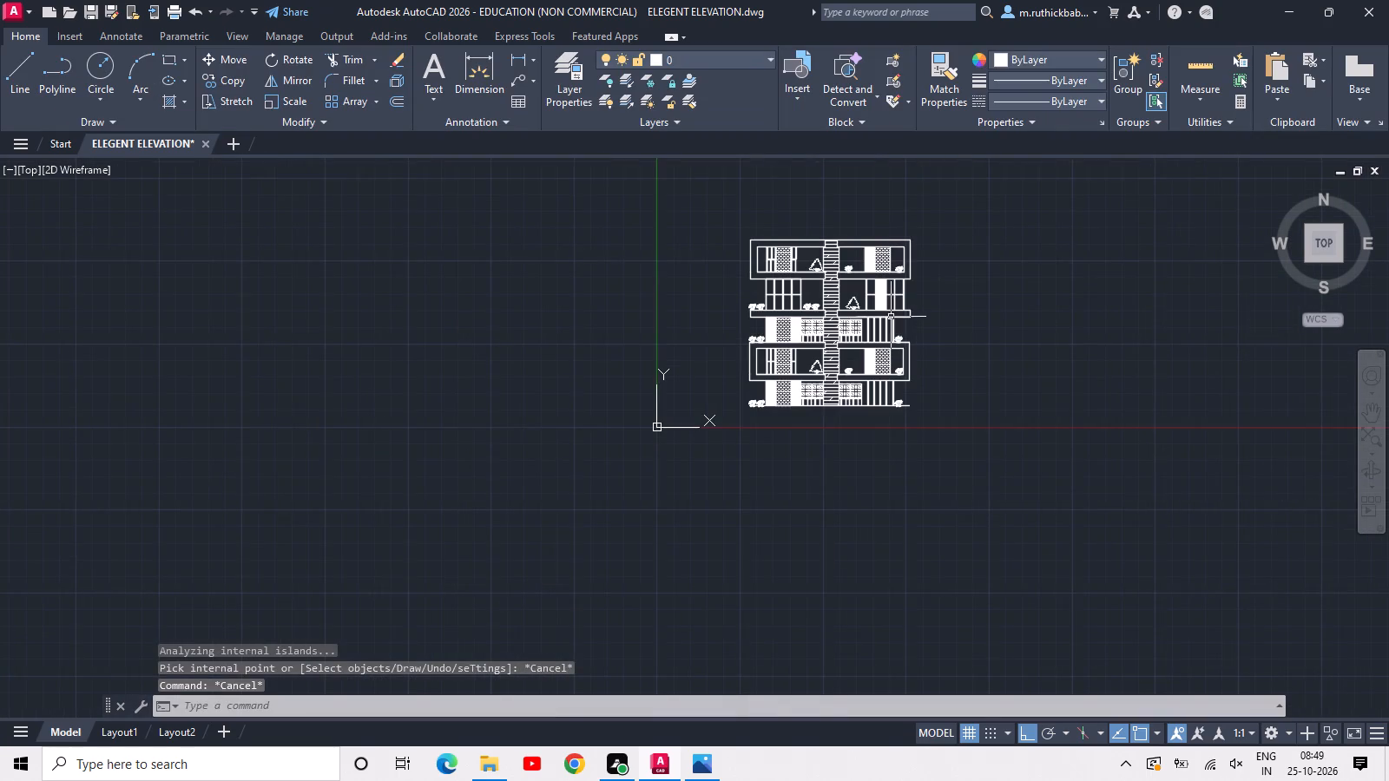
scroll(882, 326, up, 2)
middle_drag(853, 332, 722, 358)
scroll(694, 369, up, 1)
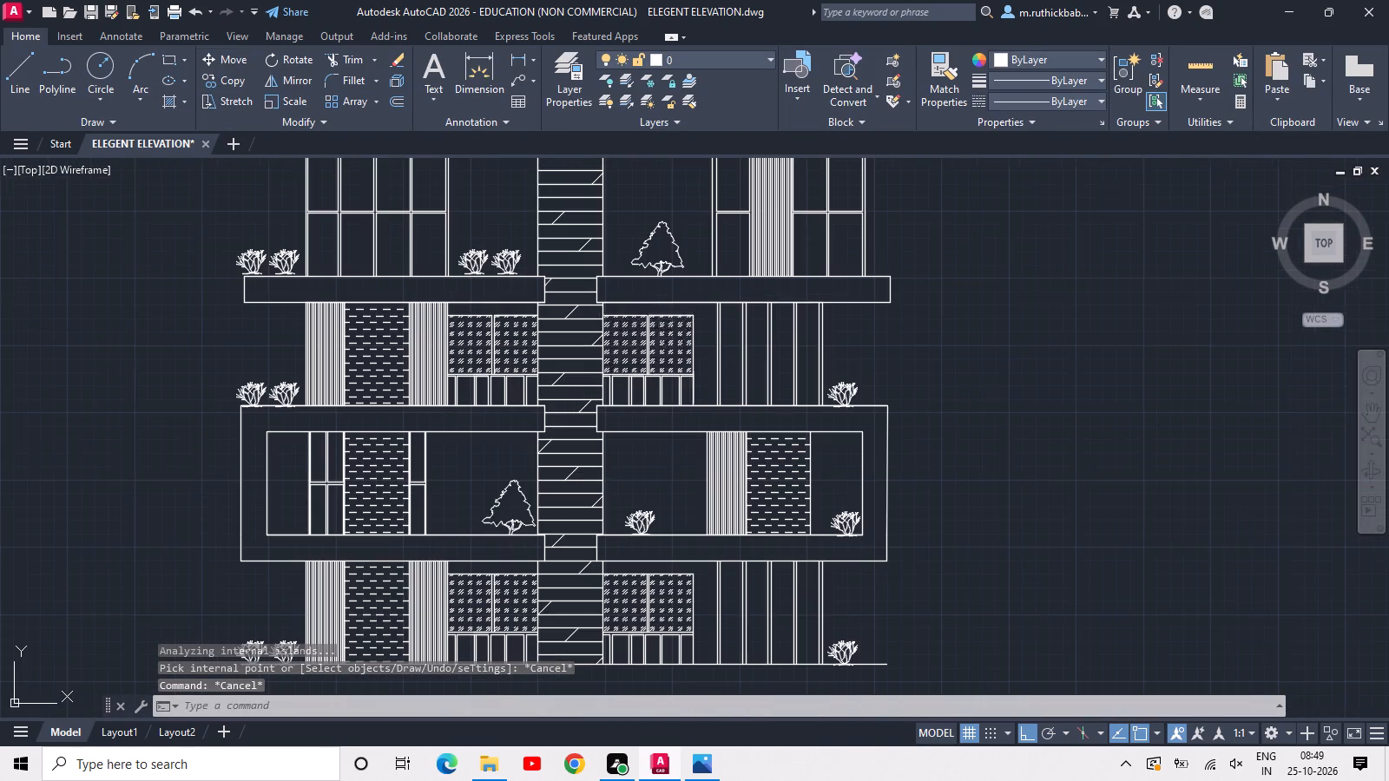
scroll(317, 466, up, 1)
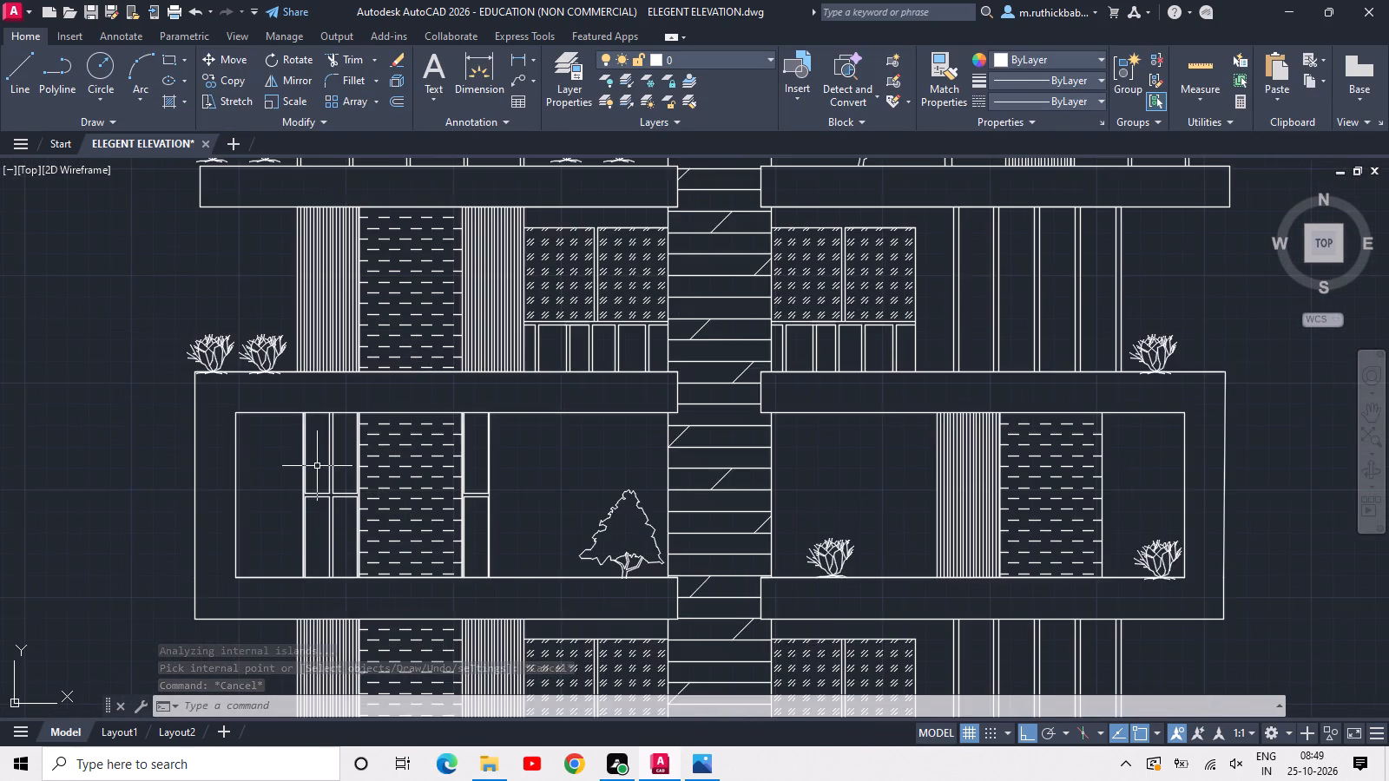
scroll(317, 466, down, 2)
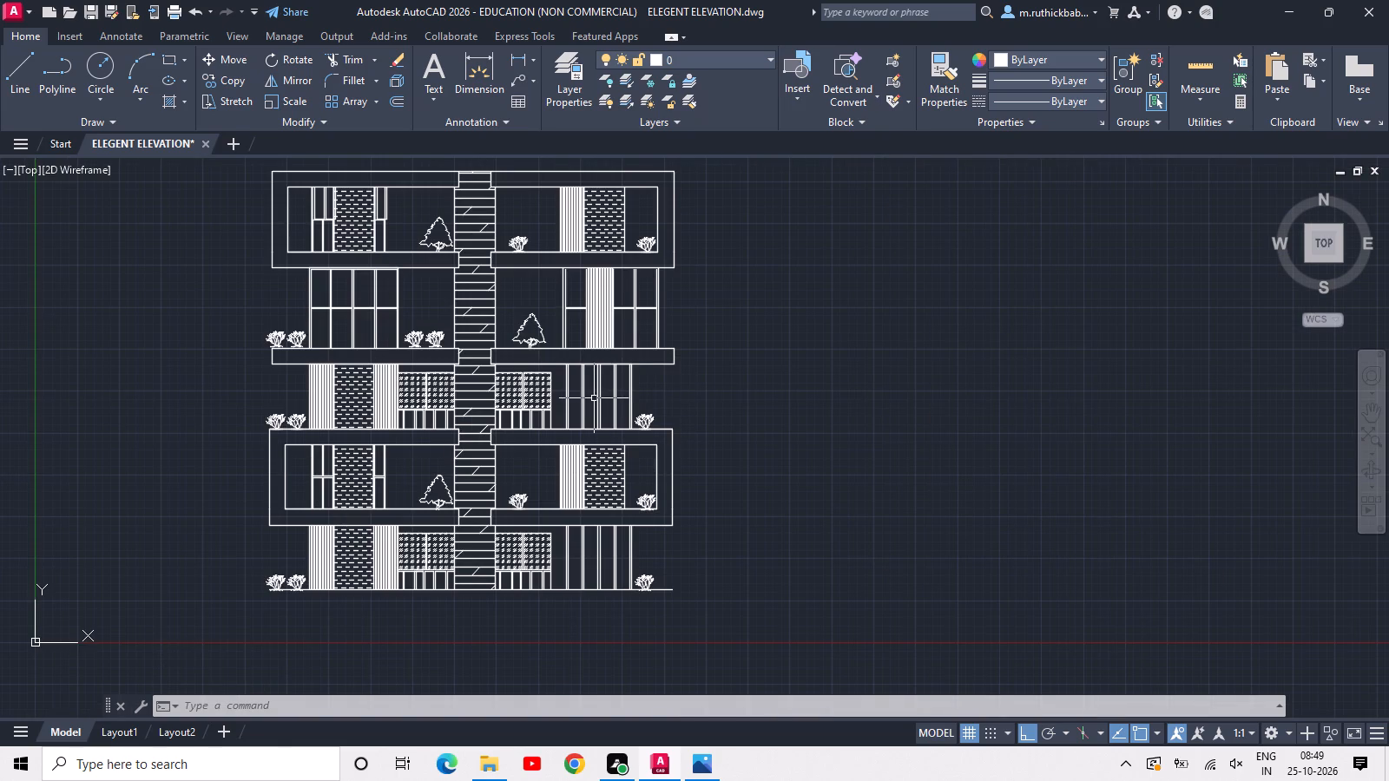
scroll(594, 398, up, 1)
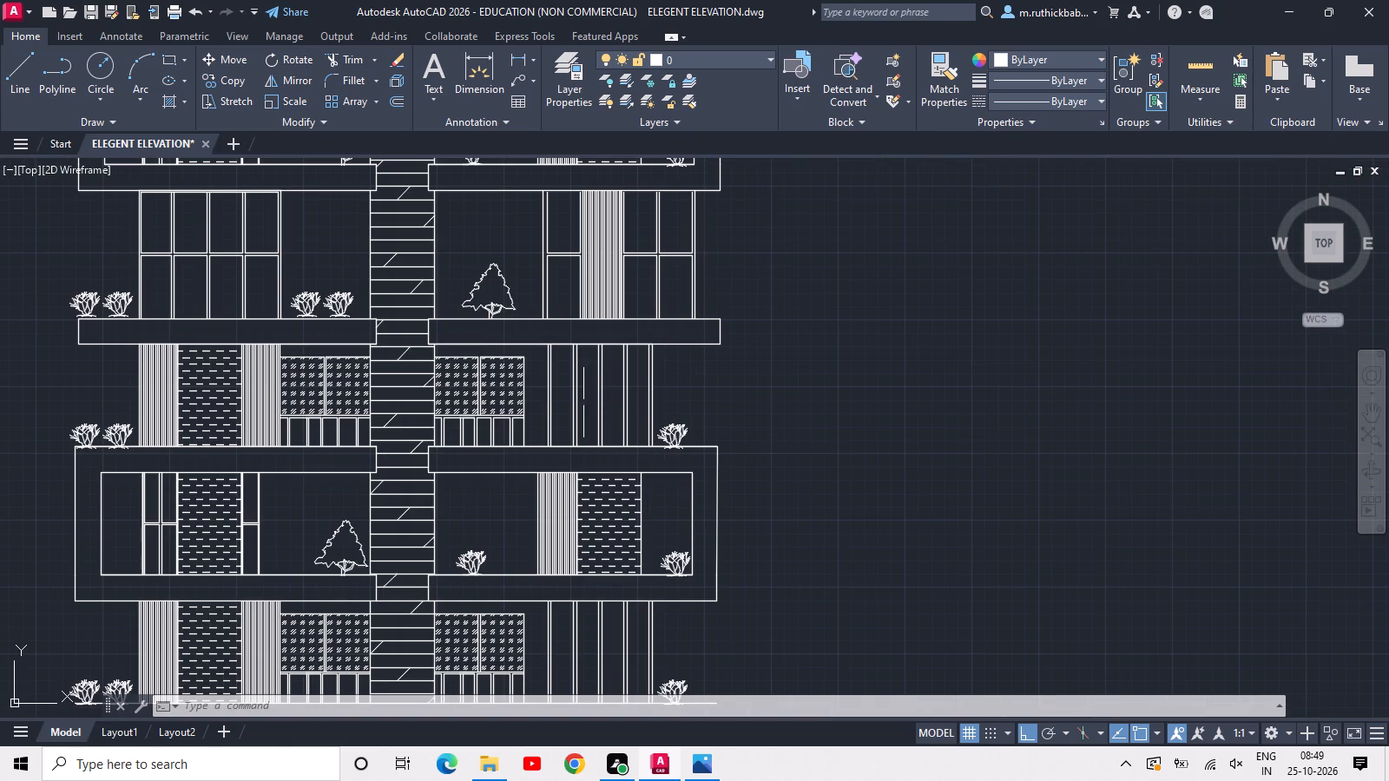
scroll(434, 402, down, 2)
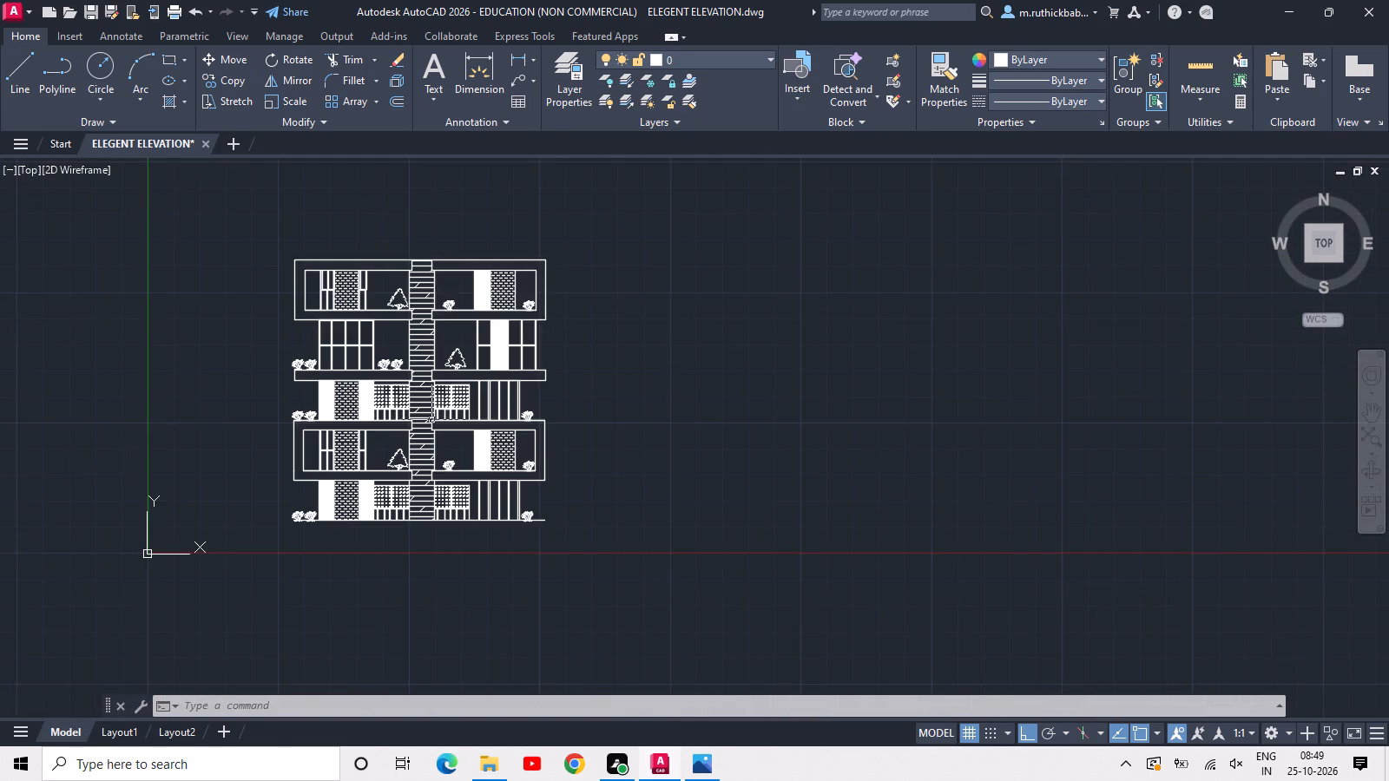
scroll(430, 463, up, 2)
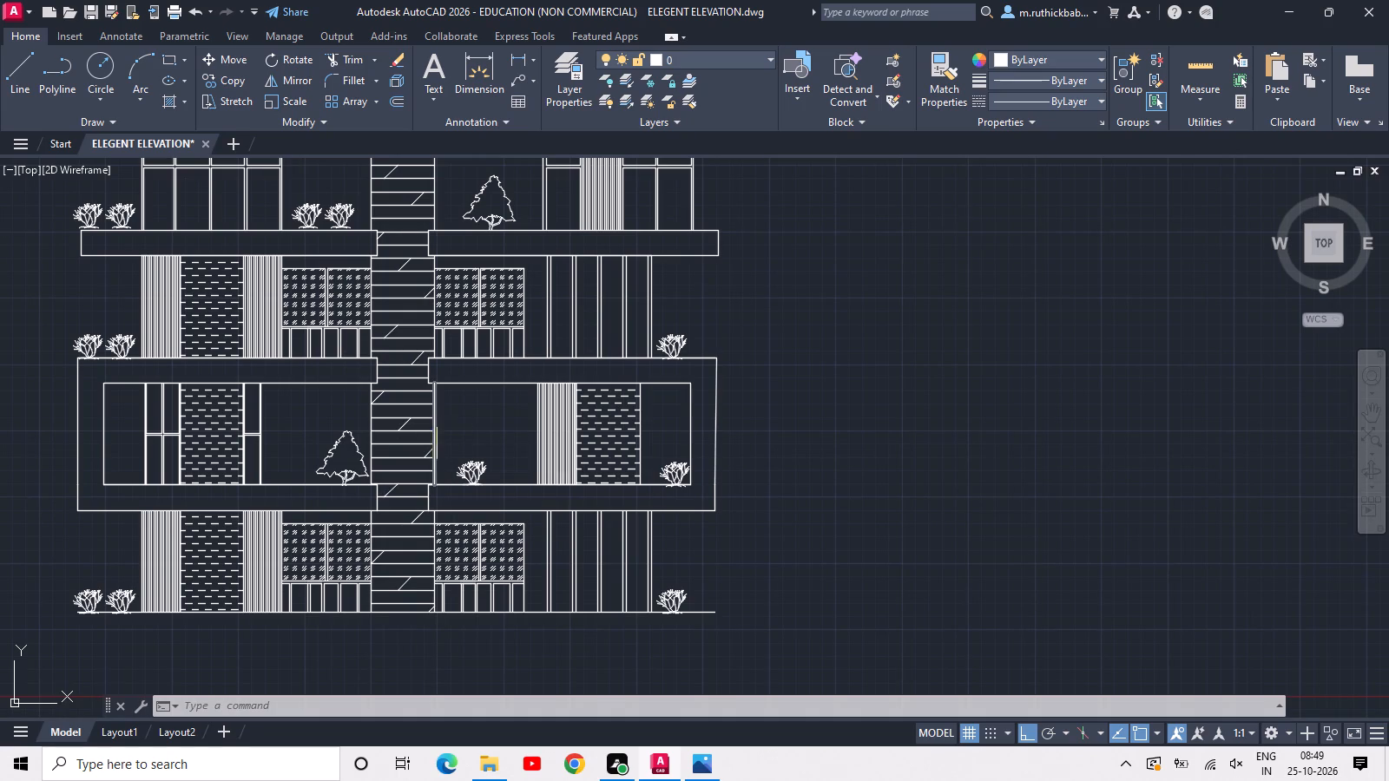
middle_drag(445, 417, 523, 664)
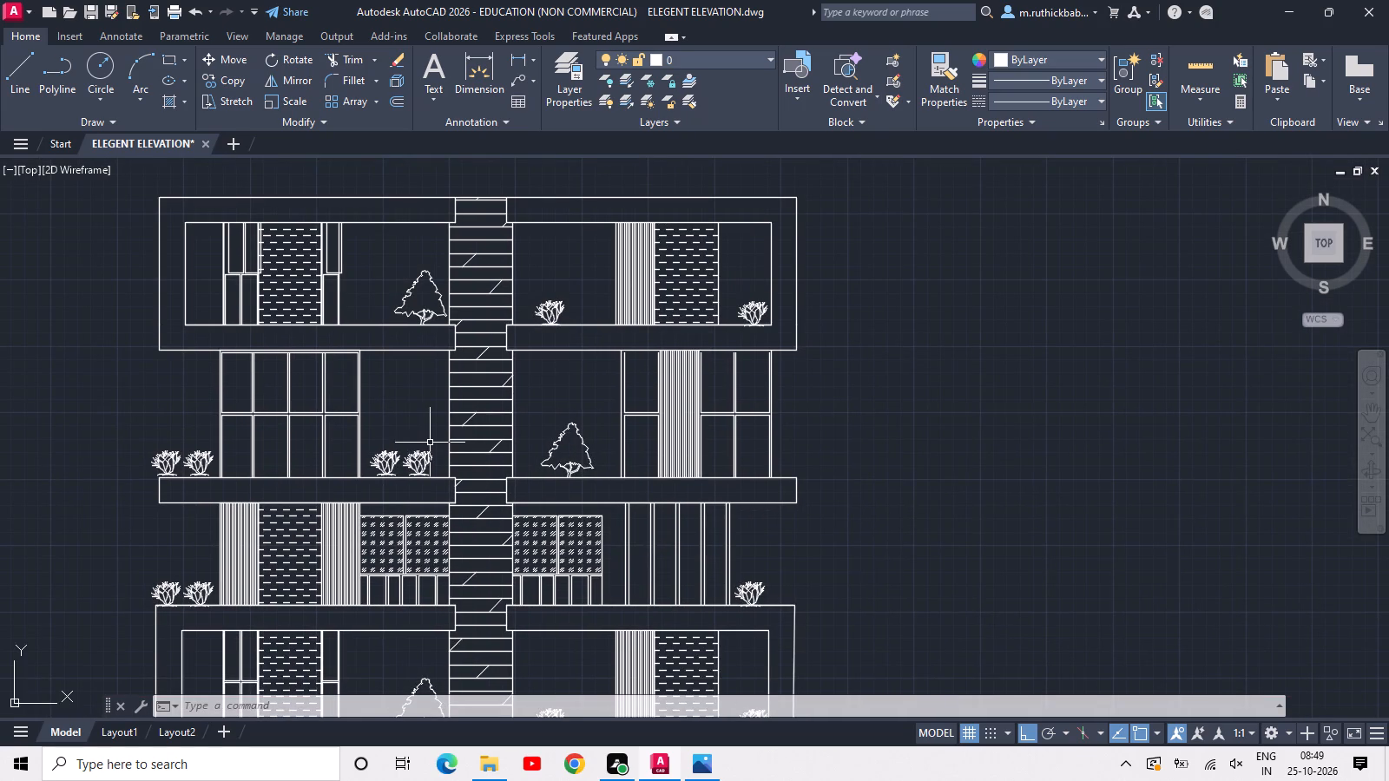
Add the horizontal single-line text title "G+4 ELEGENT ELEVATION" below the elevation's ground line.
click(433, 100)
click(454, 173)
scroll(450, 246, down, 1)
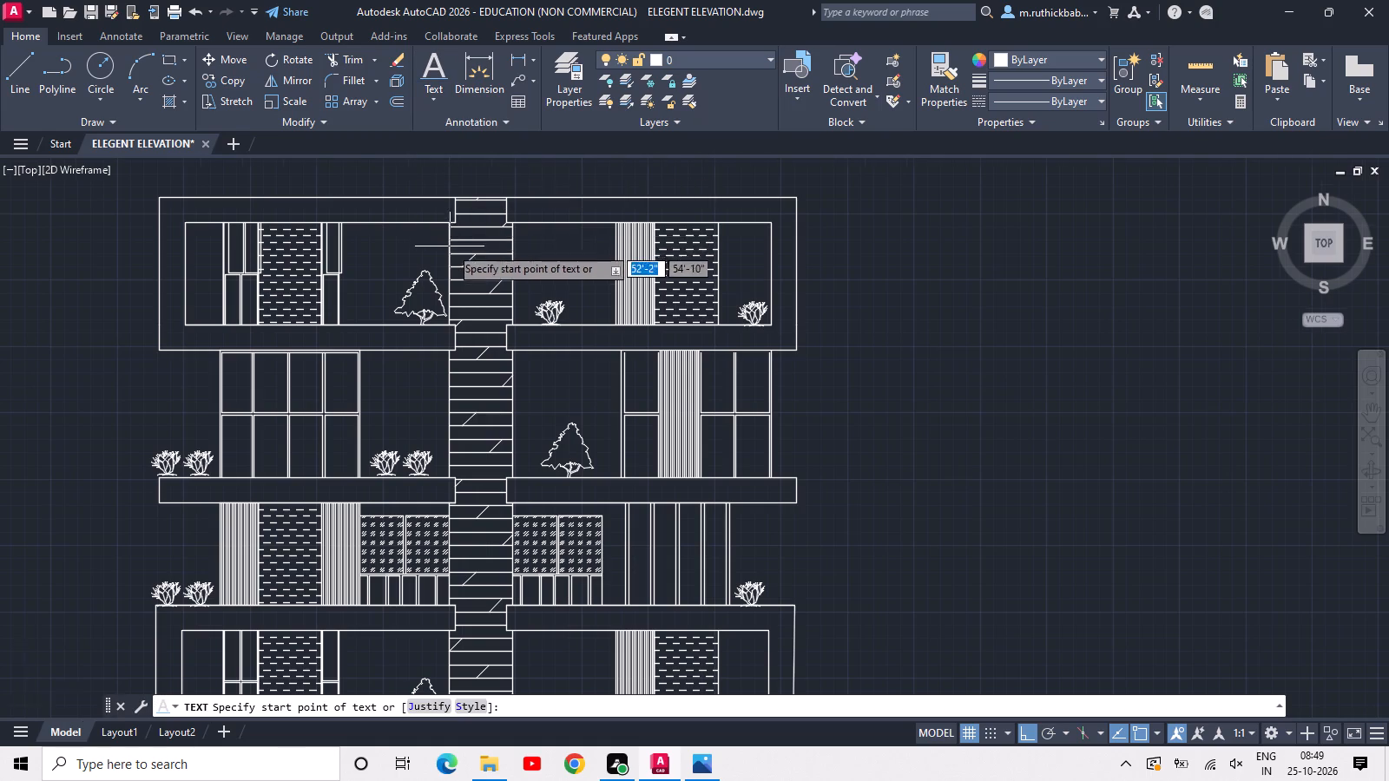
scroll(450, 247, down, 1)
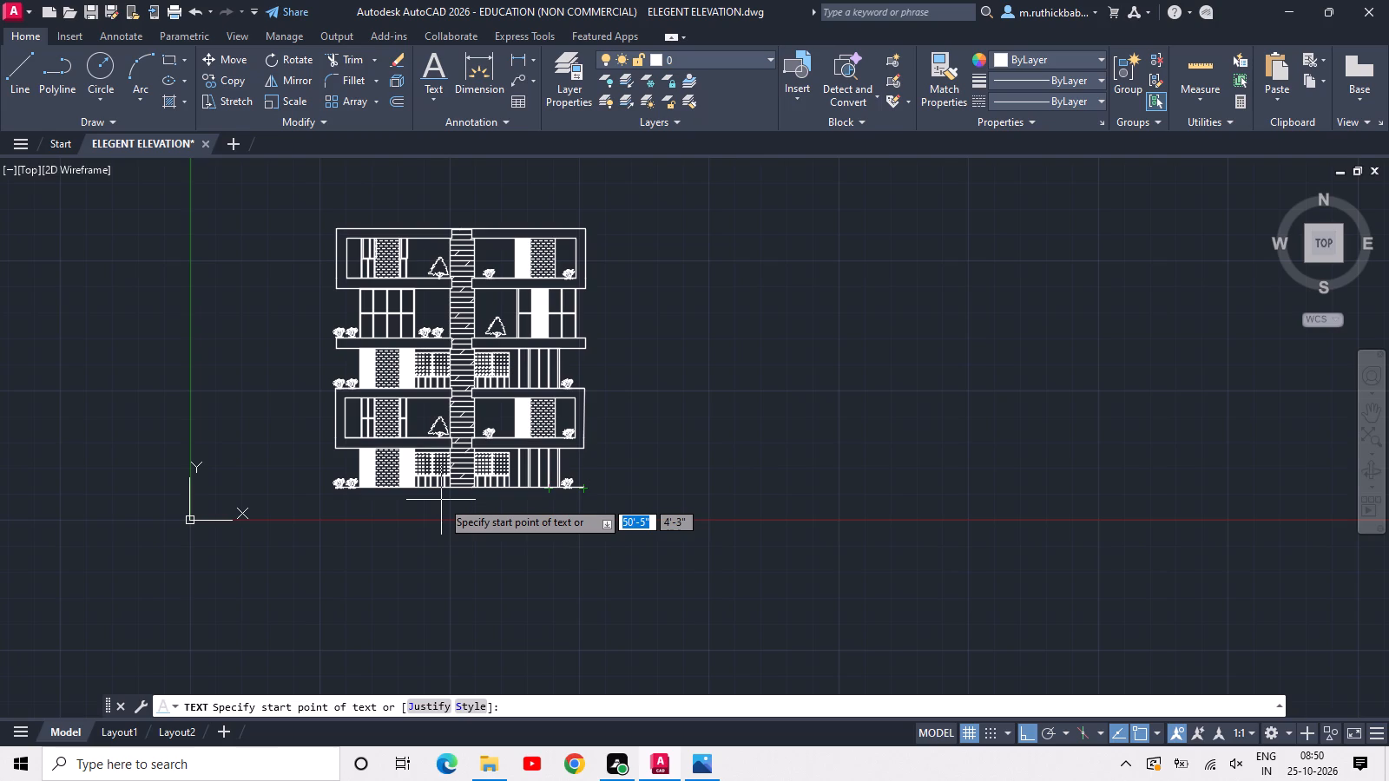
scroll(413, 544, up, 3)
click(387, 463)
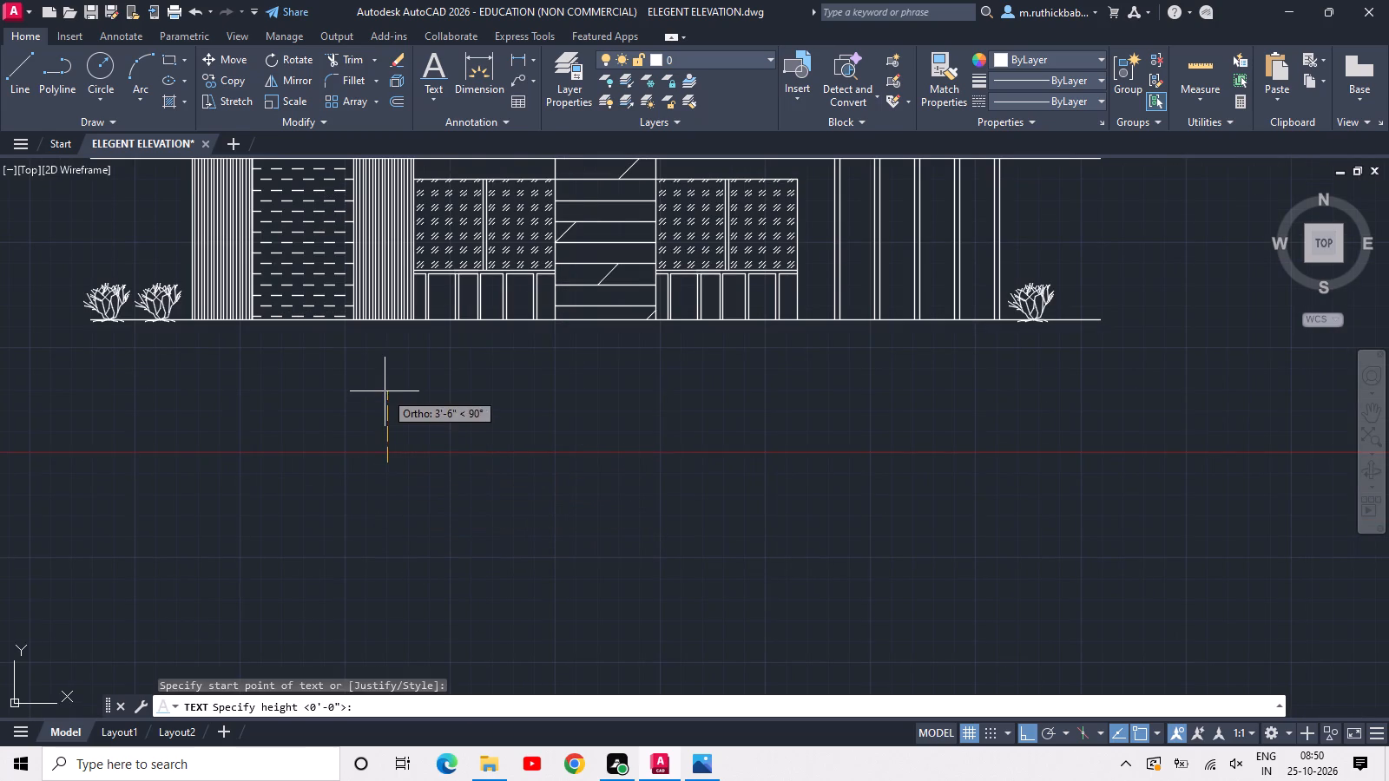
click(385, 420)
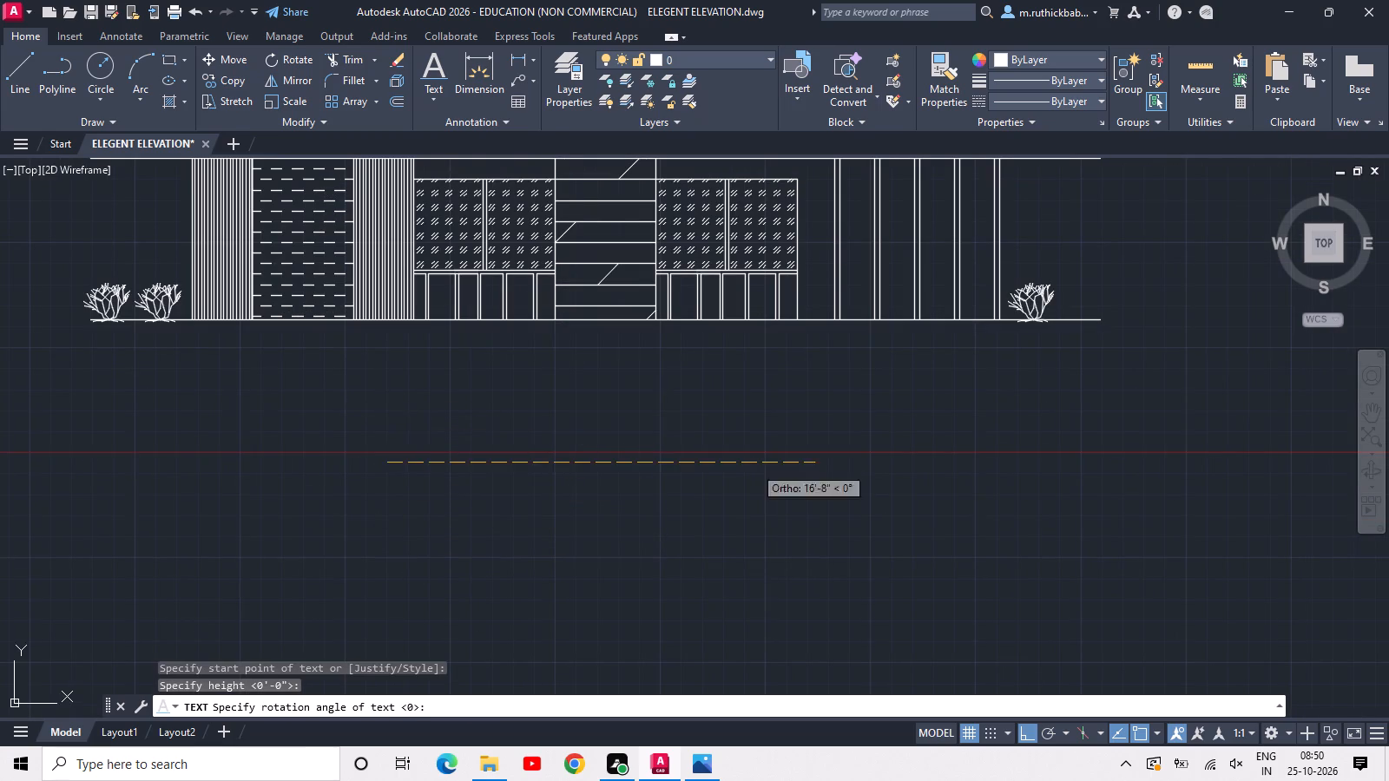
click(1283, 476)
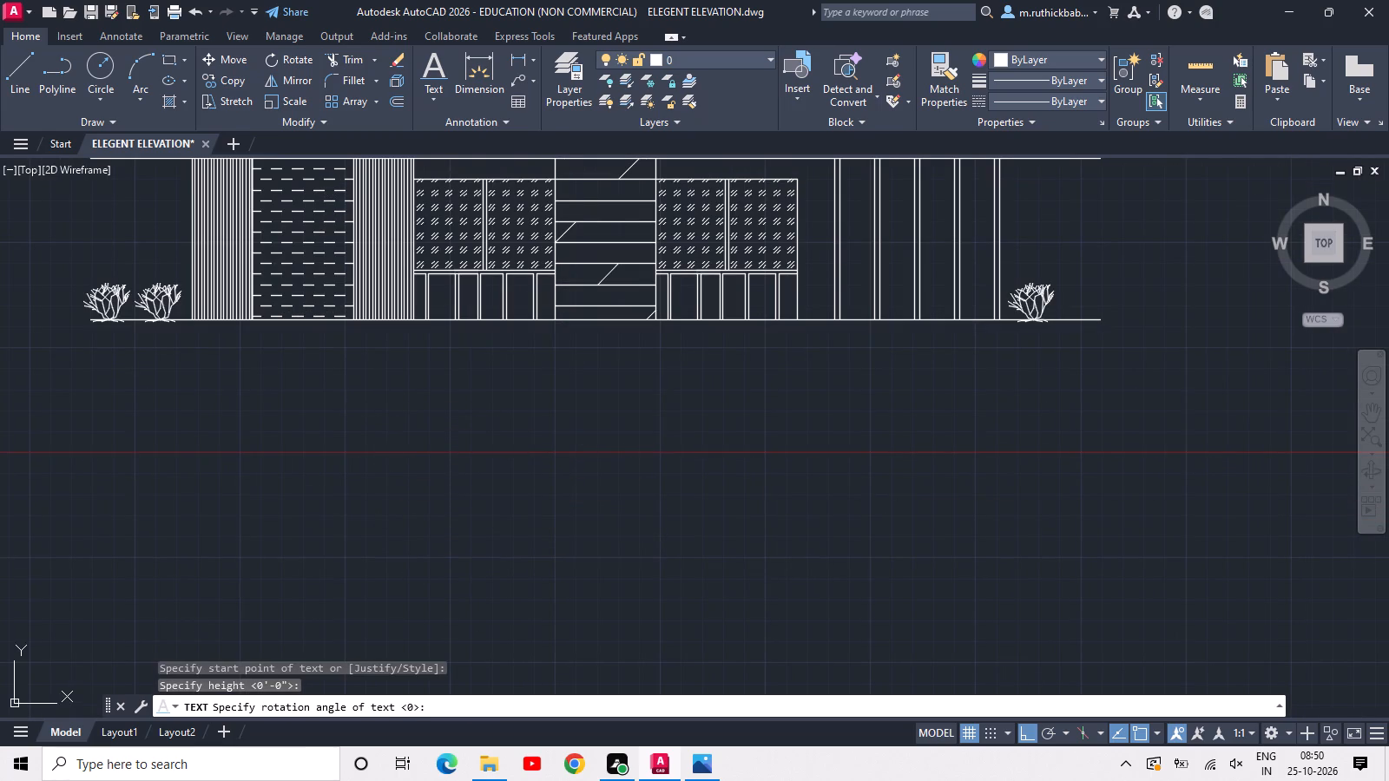
key(g)
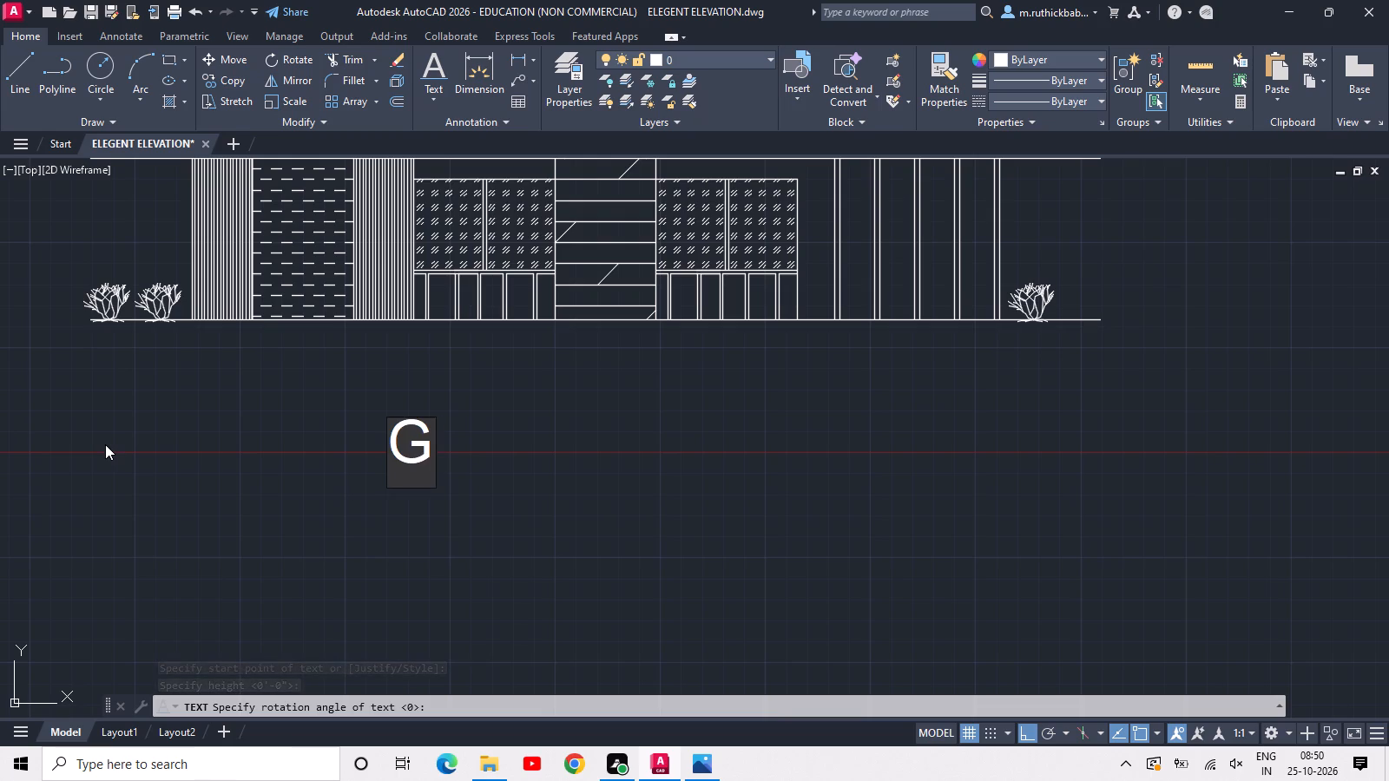
key(shift+plus)
scroll(105, 444, down, 2)
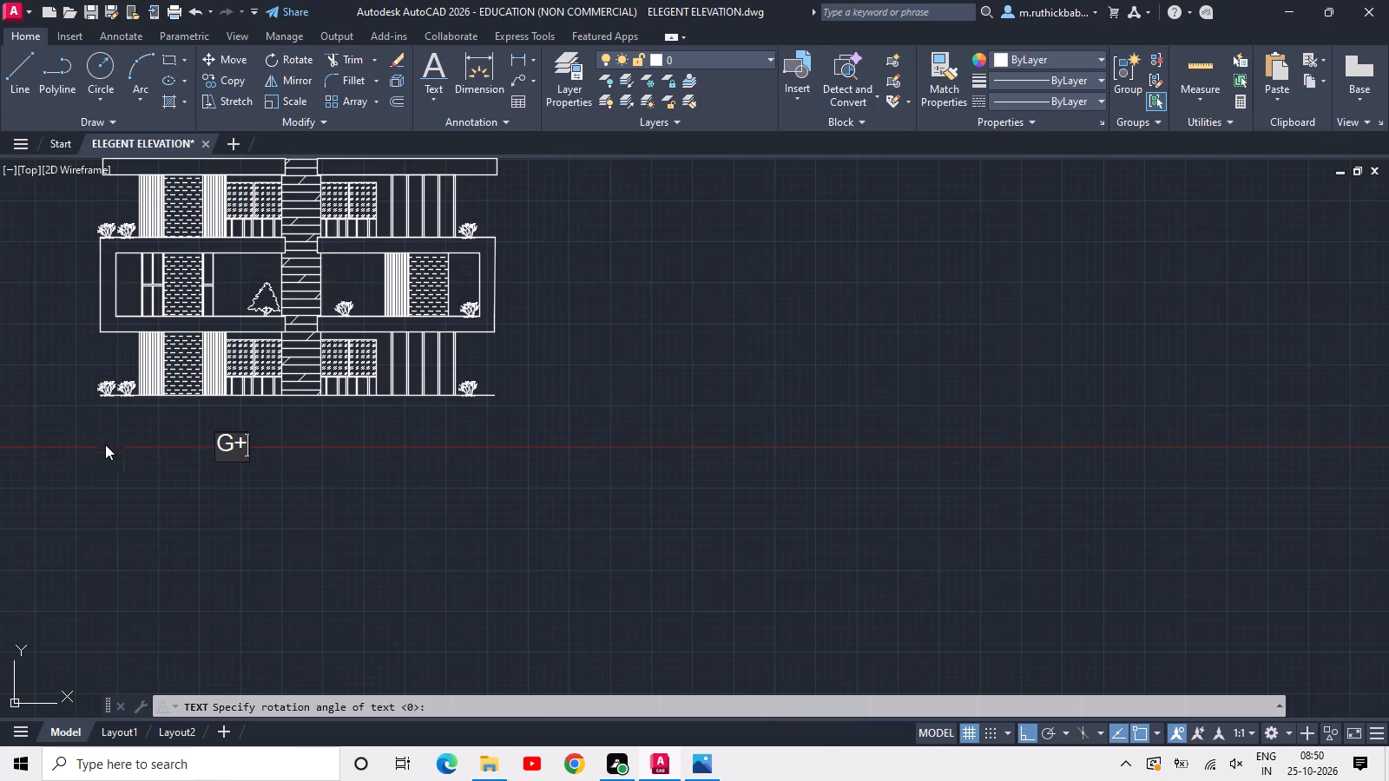
scroll(252, 366, down, 1)
middle_drag(252, 366, 338, 521)
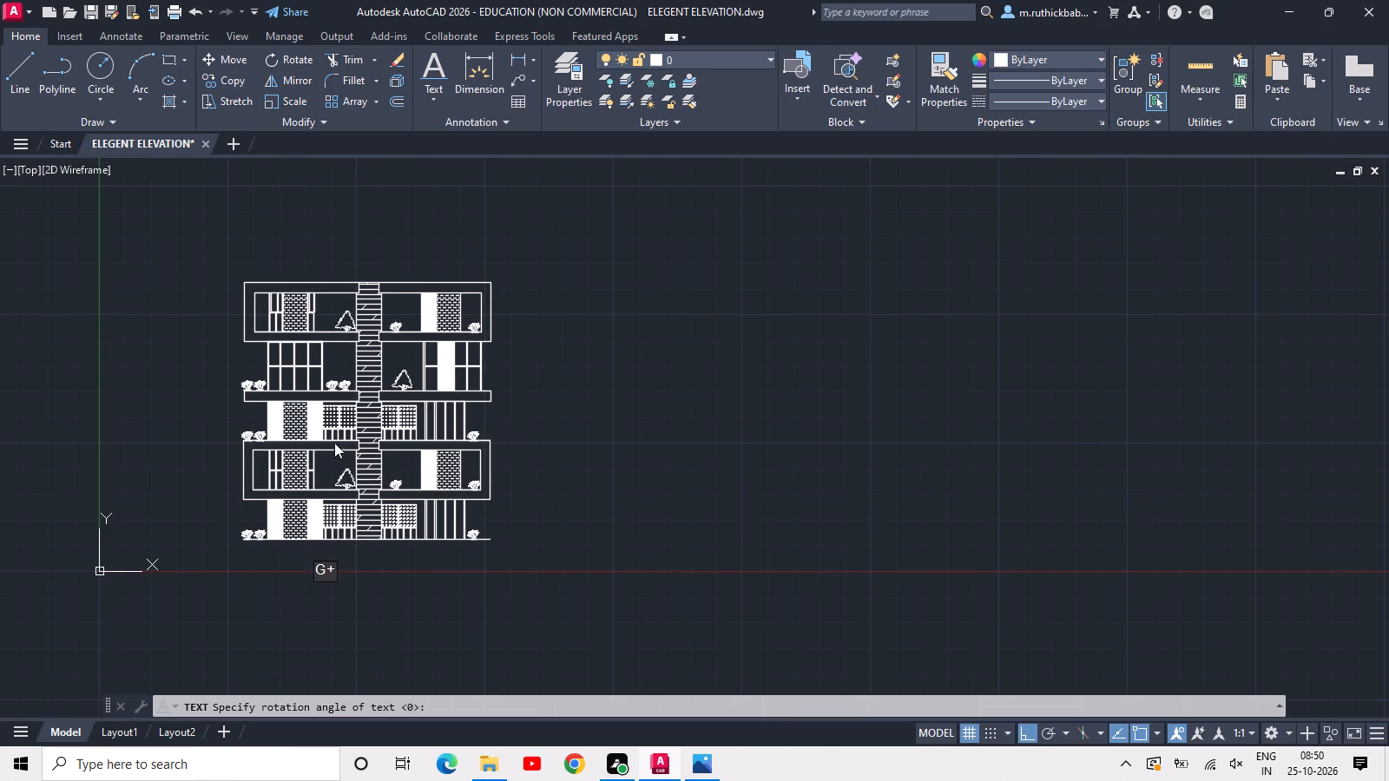
key(4)
key(space)
text(ELEGENT)
key(space)
text(ELEVATION)
key(space)
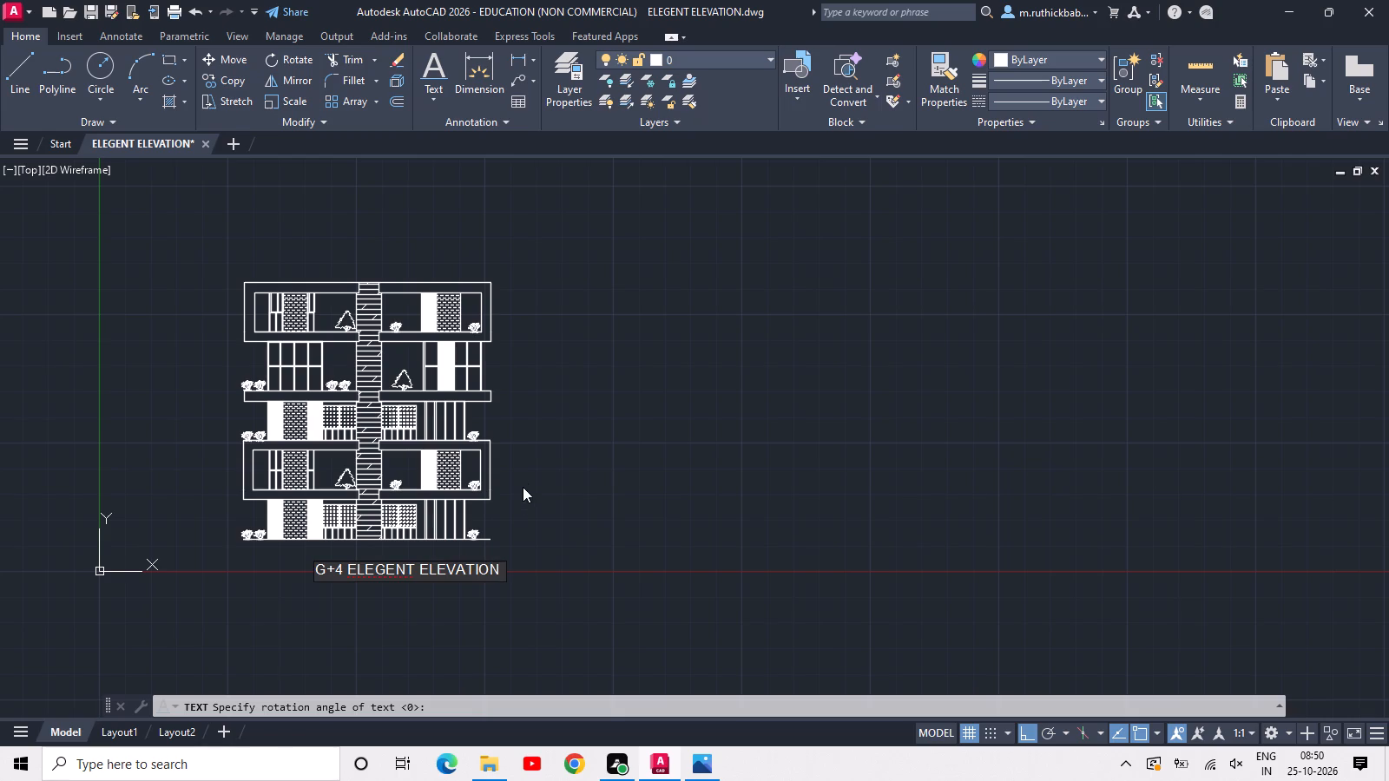
Add the horizontal single-line text label "GROUND FLOOR" beside the ground floor, past the end of the ground line.
scroll(500, 508, up, 3)
click(470, 548)
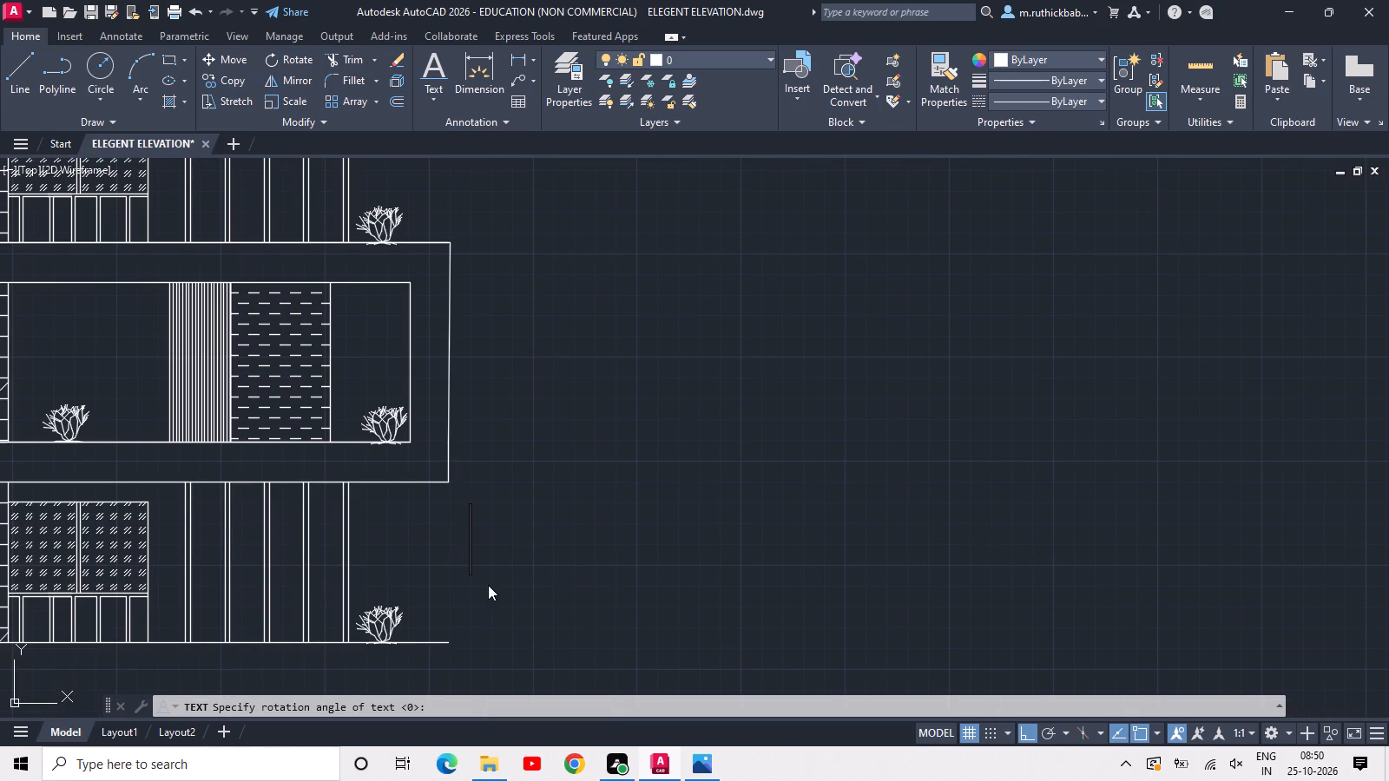
click(458, 576)
text(GROU)
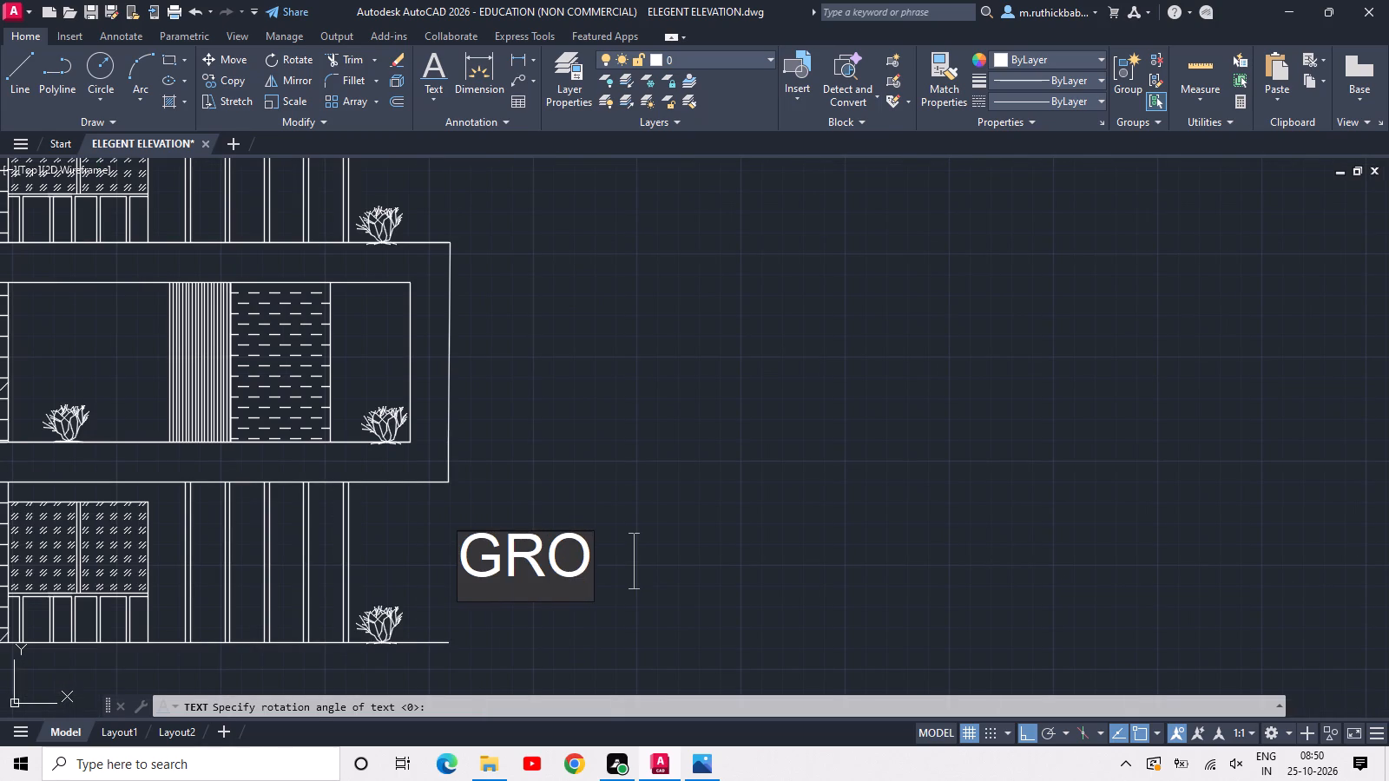
key(n)
key(space)
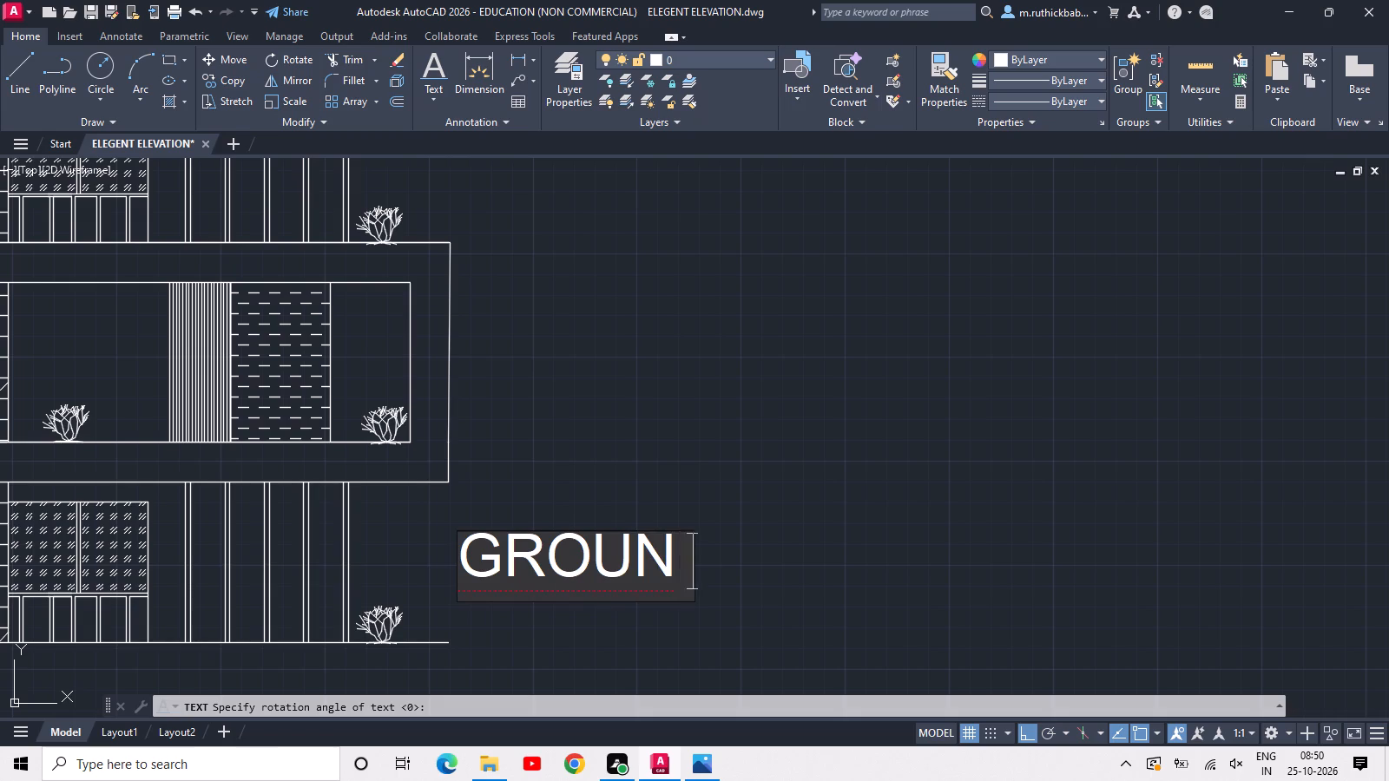
key(BackSpace)
key(BackSpace)
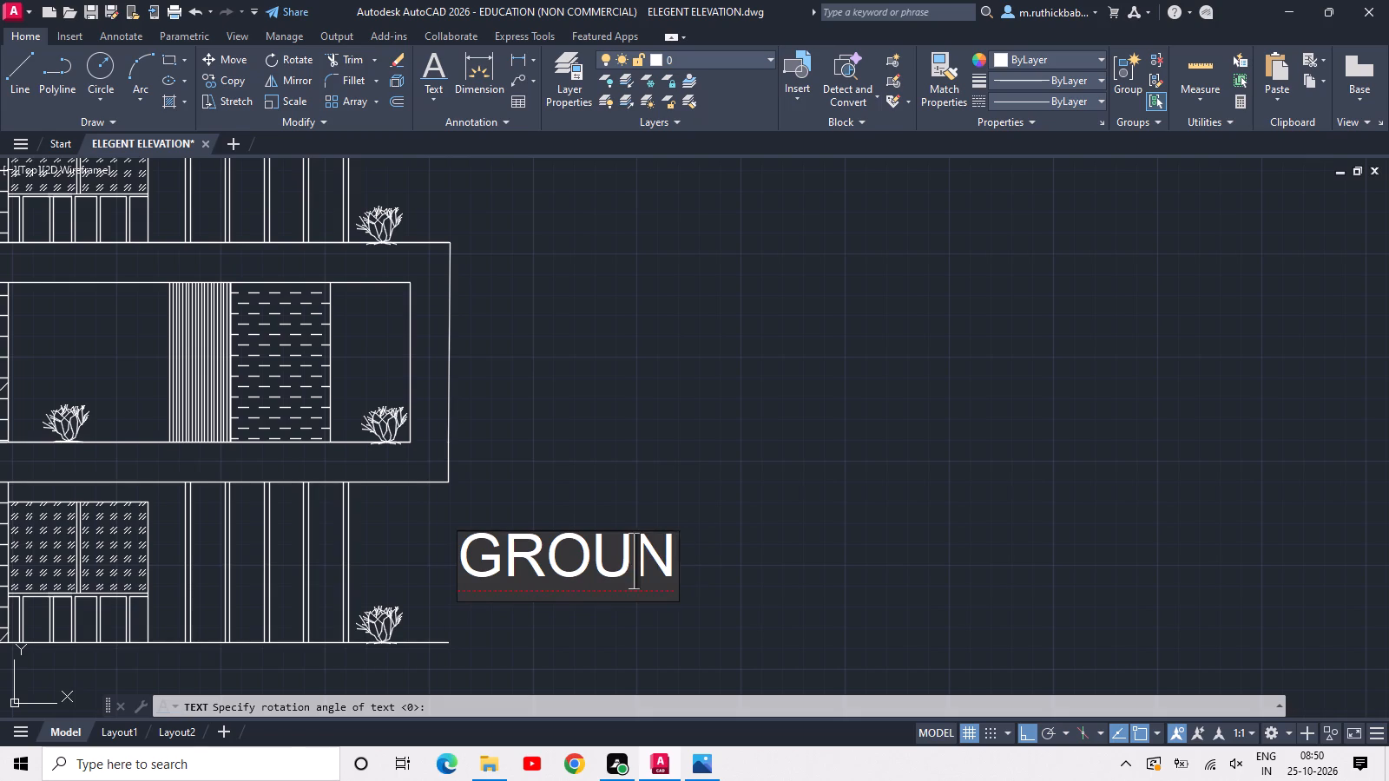
text(ND)
key(space)
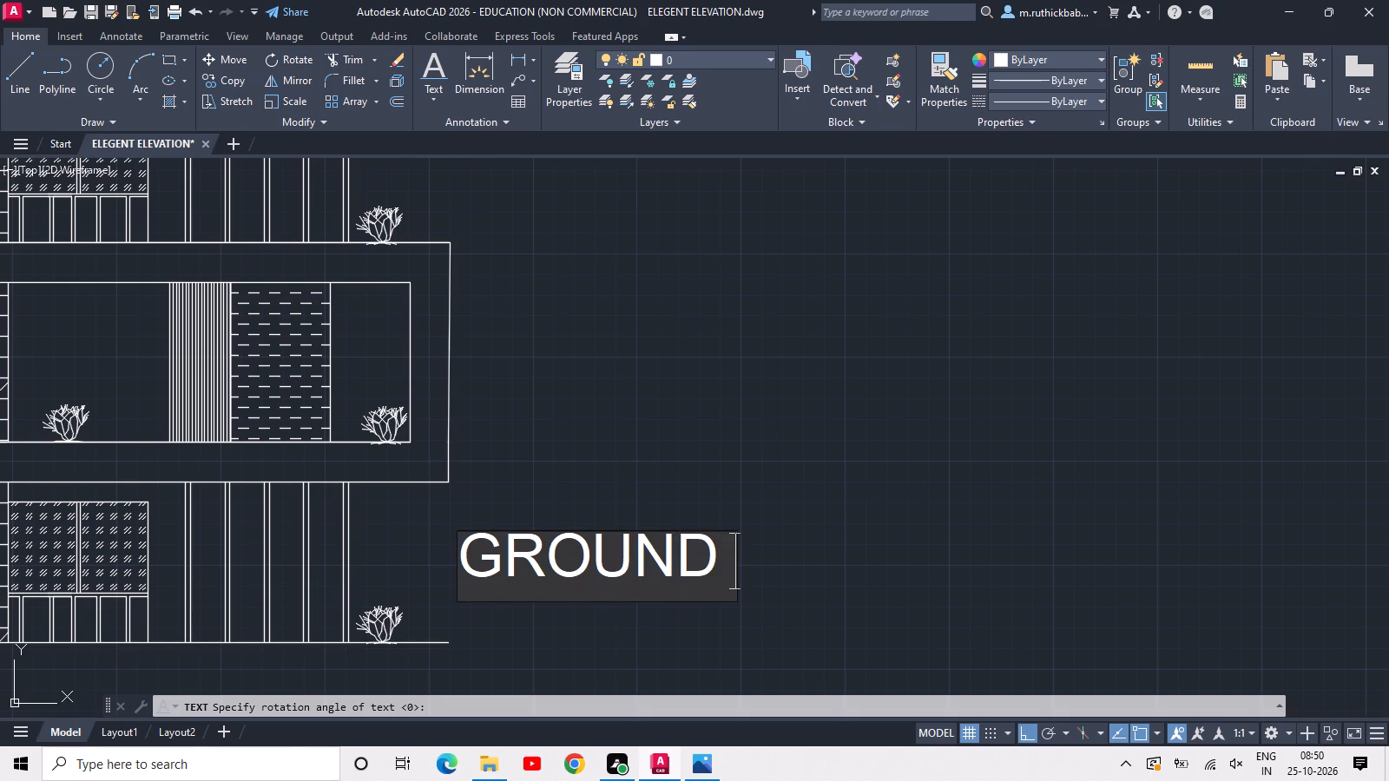
text(FLOOR)
scroll(458, 576, down, 3)
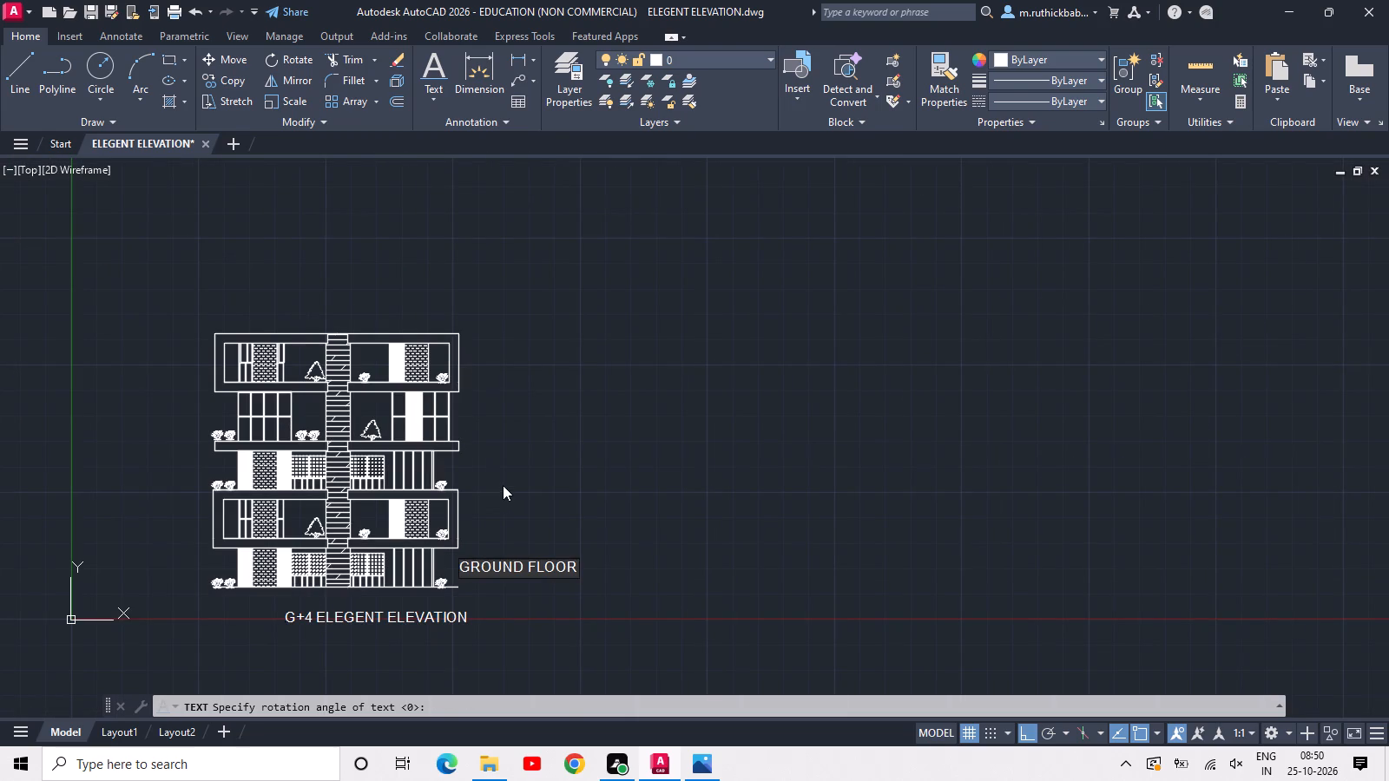
middle_drag(483, 512, 599, 507)
scroll(591, 513, up, 2)
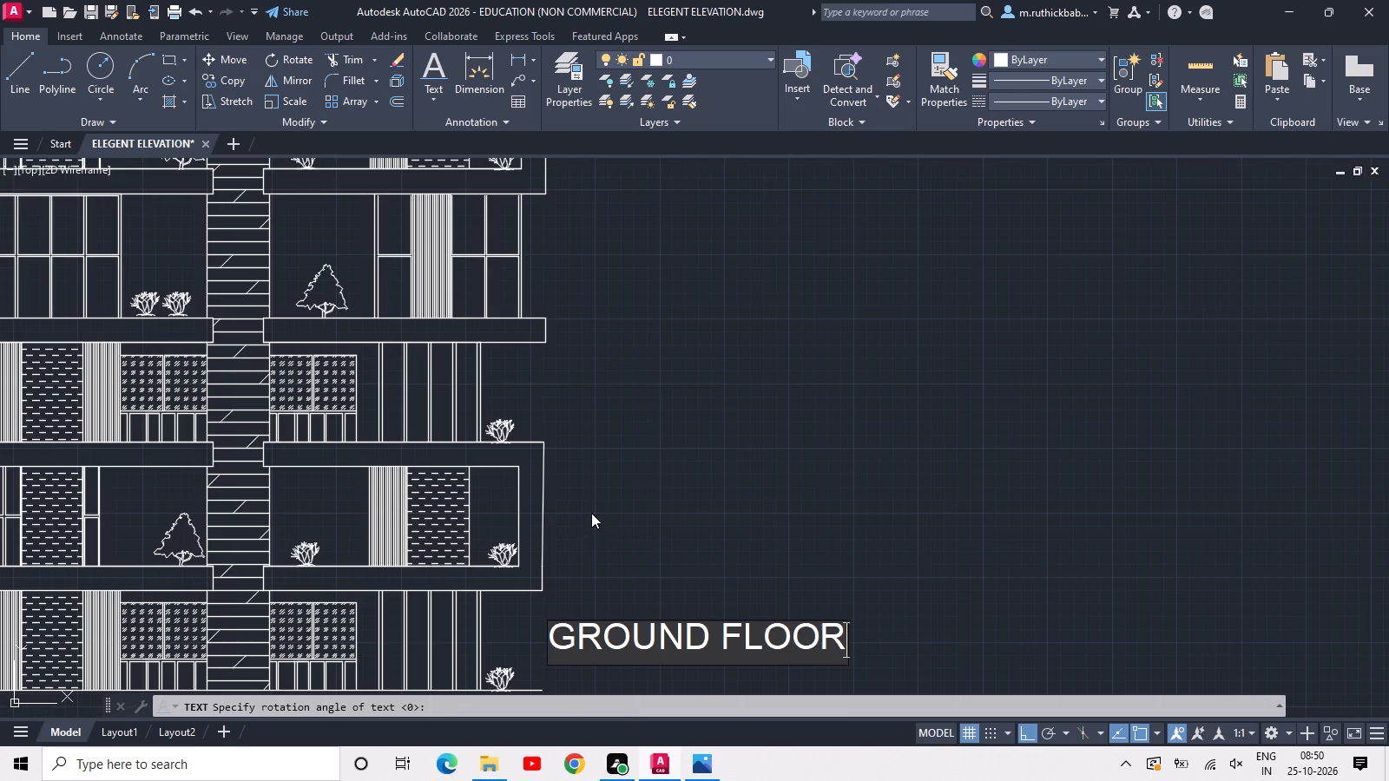
key(Return)
key(Return)
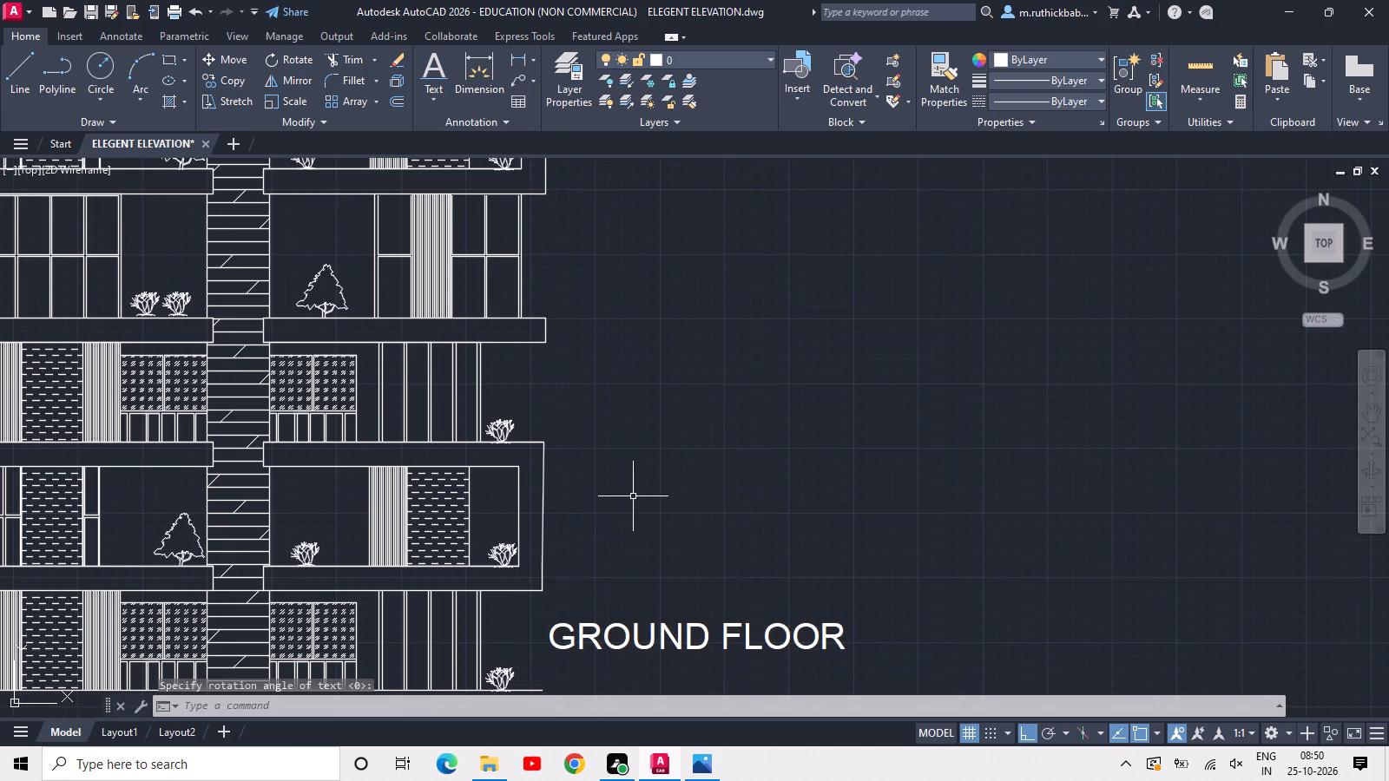
Examine the labelled elevation, including the shrubs and slab edges on the middle floors.
scroll(633, 496, down, 3)
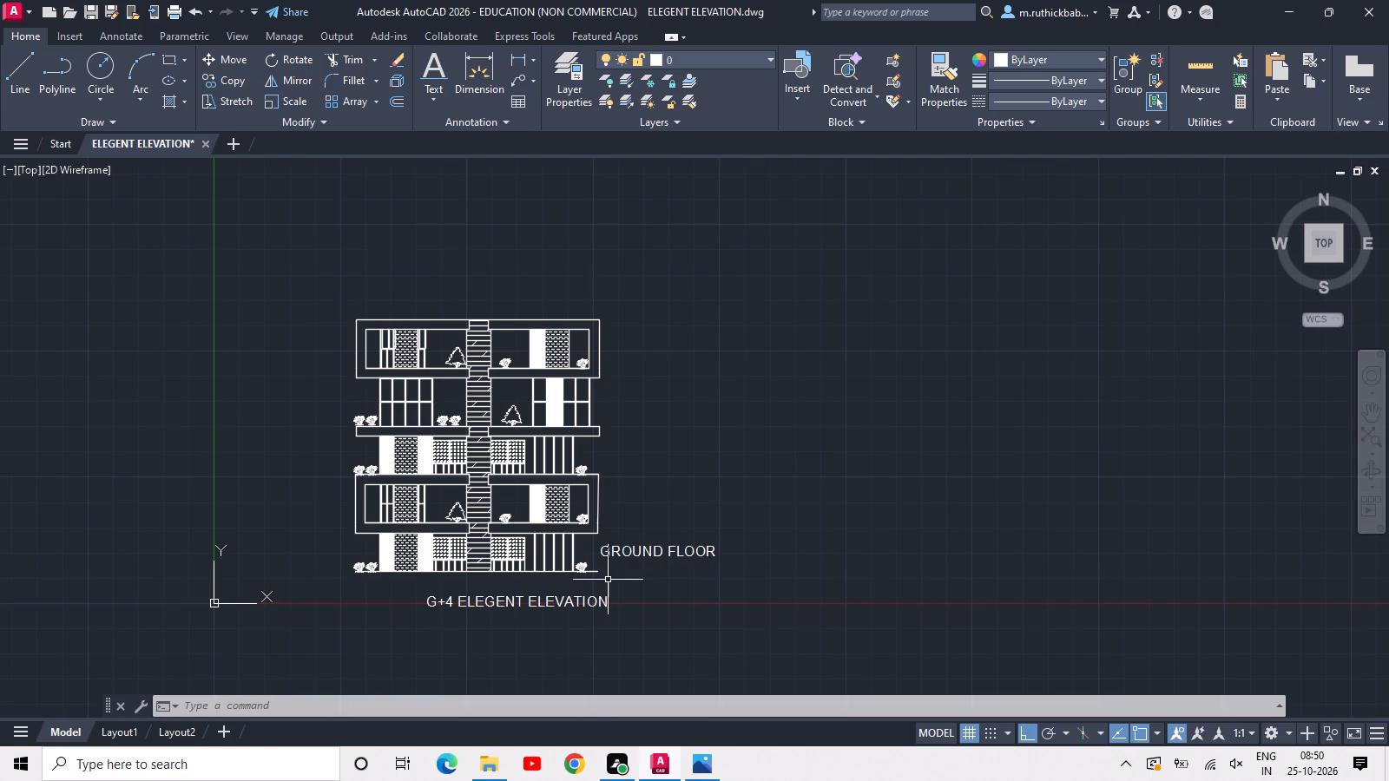
scroll(610, 580, up, 1)
middle_drag(610, 580, 694, 623)
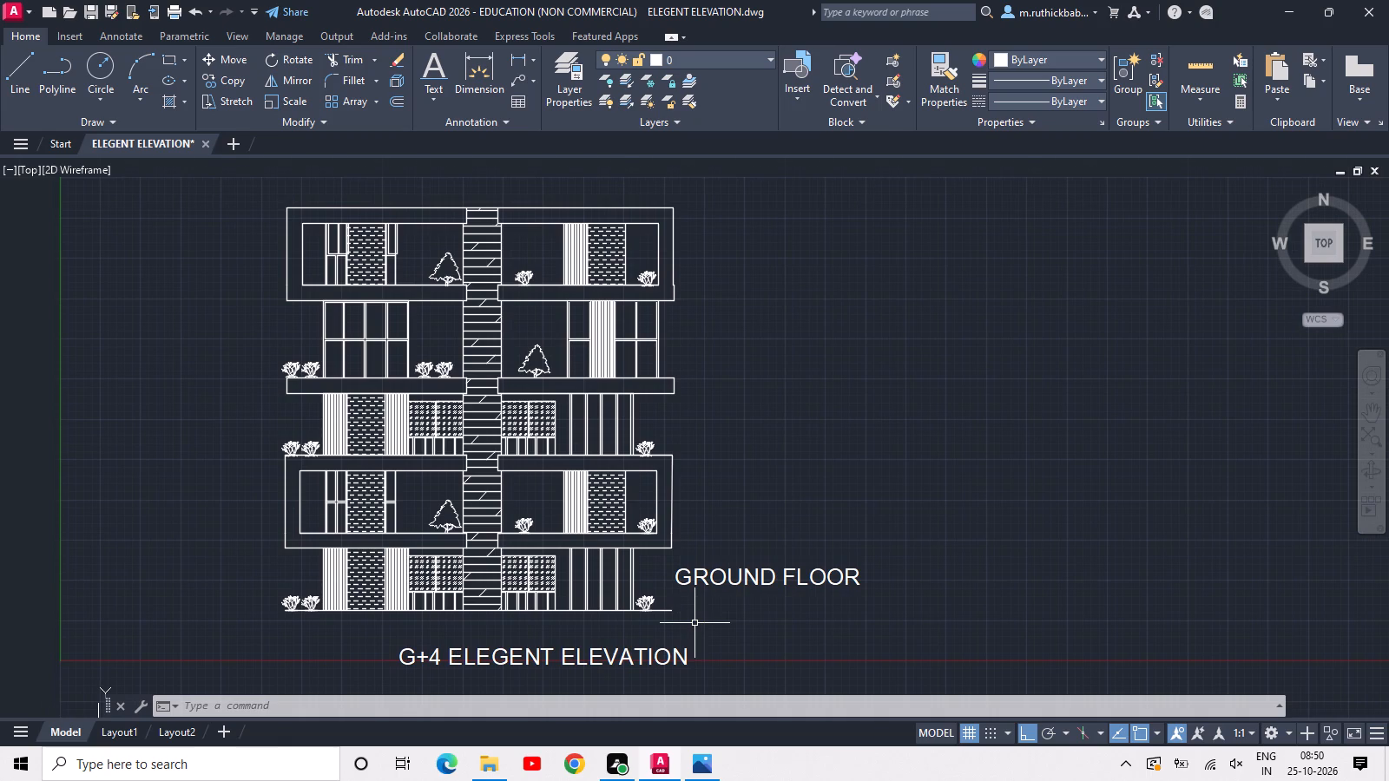
scroll(694, 623, up, 1)
scroll(694, 623, down, 1)
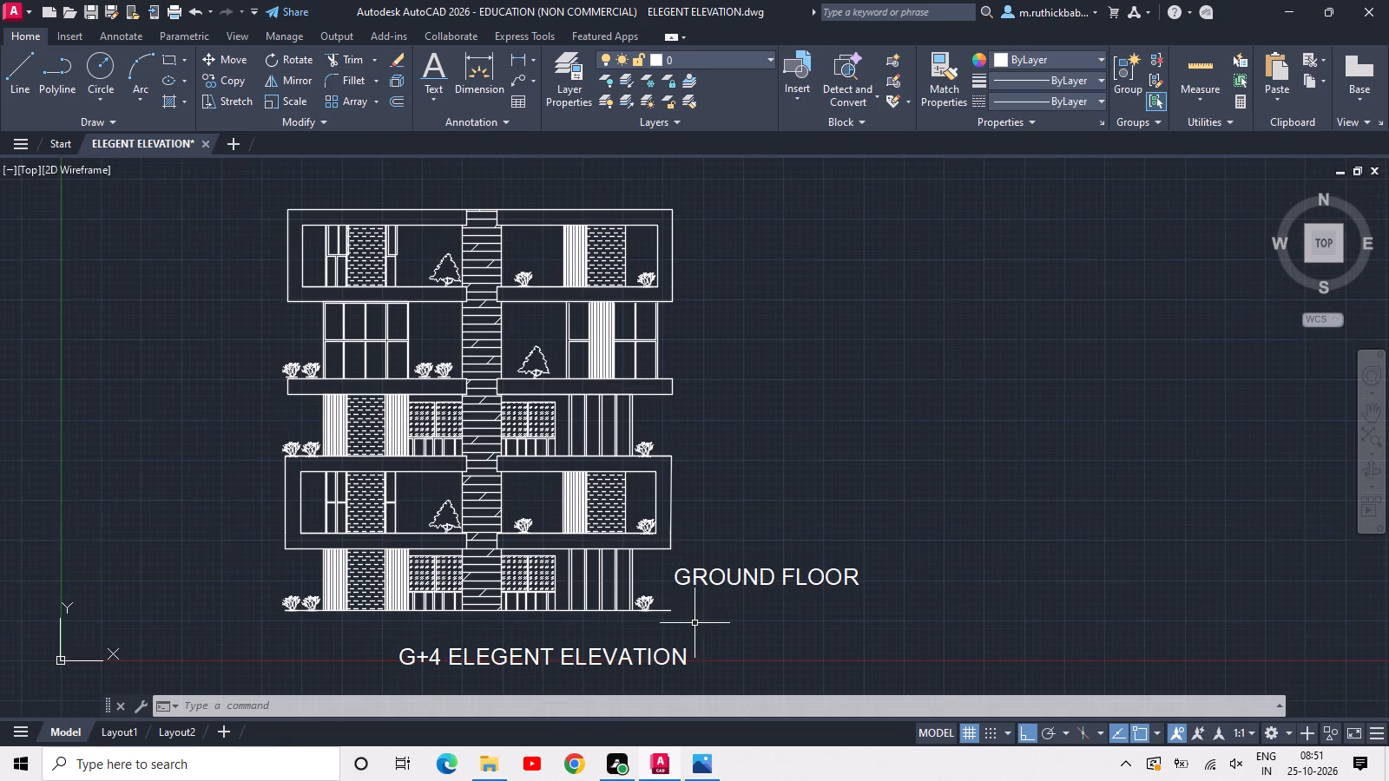
middle_drag(539, 568, 763, 607)
scroll(535, 420, up, 1)
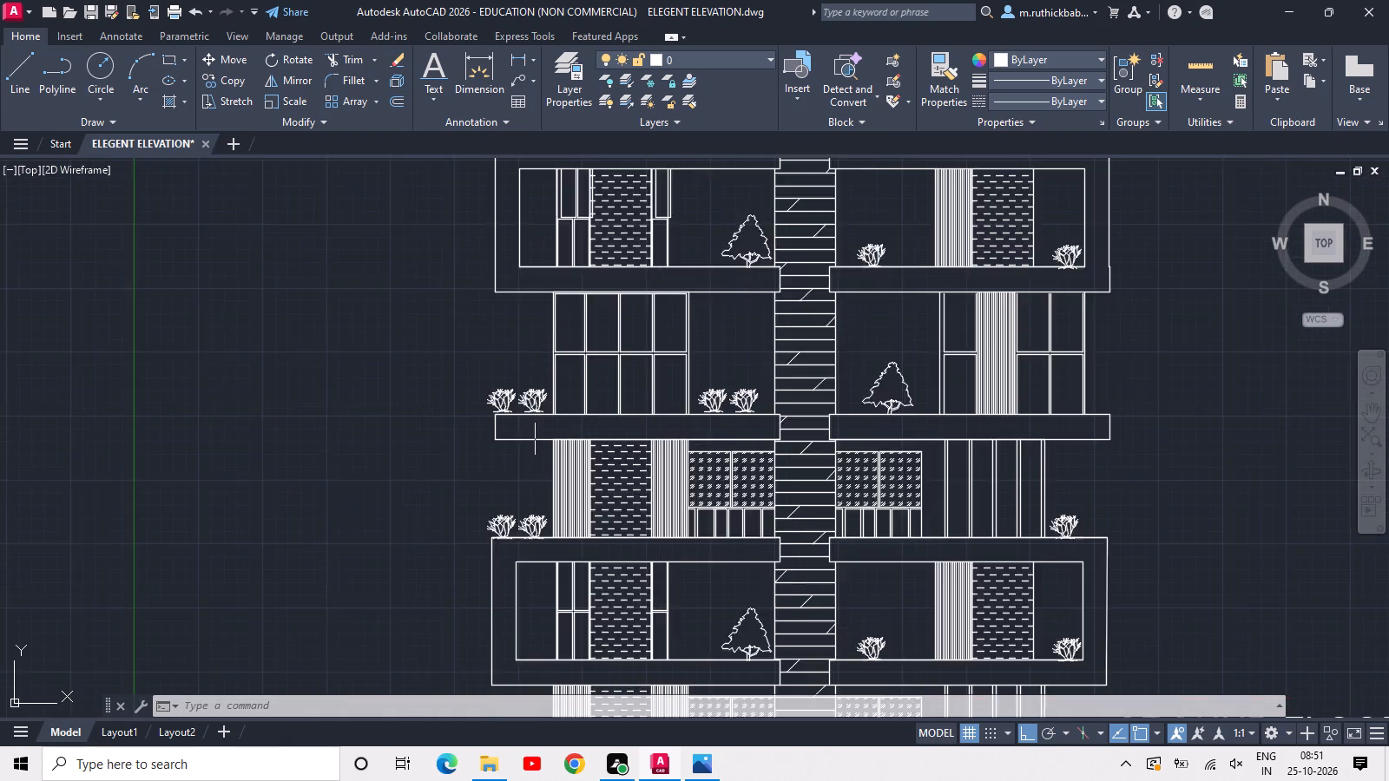
scroll(535, 420, up, 1)
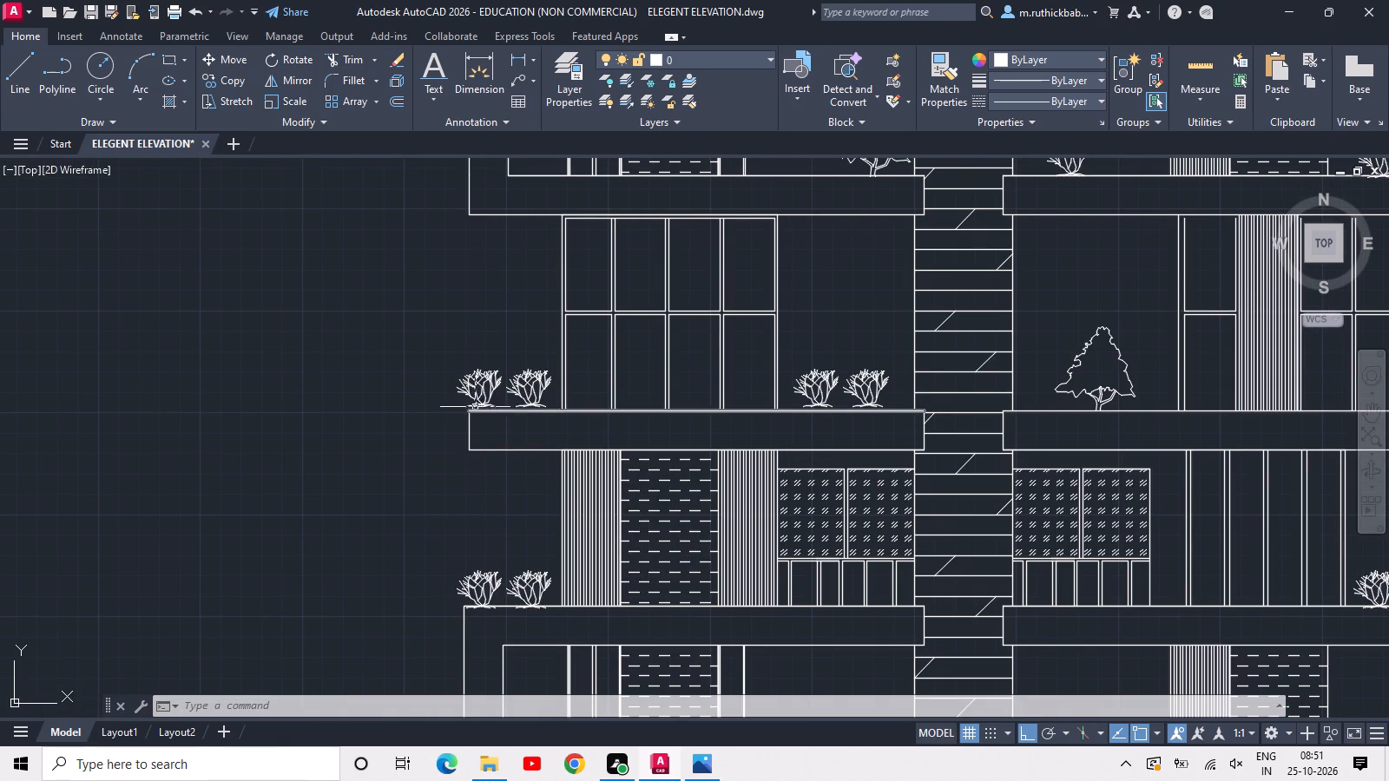
scroll(475, 405, up, 2)
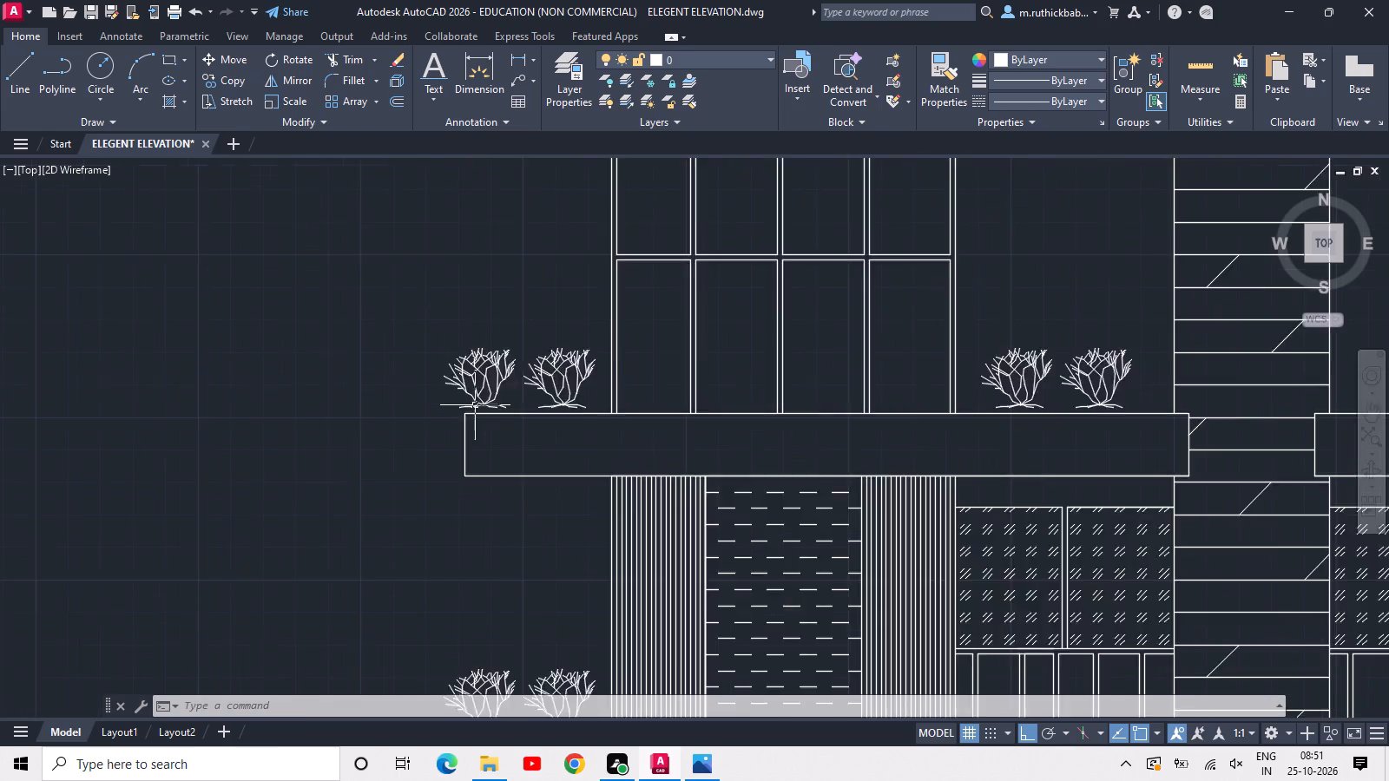
scroll(474, 405, down, 1)
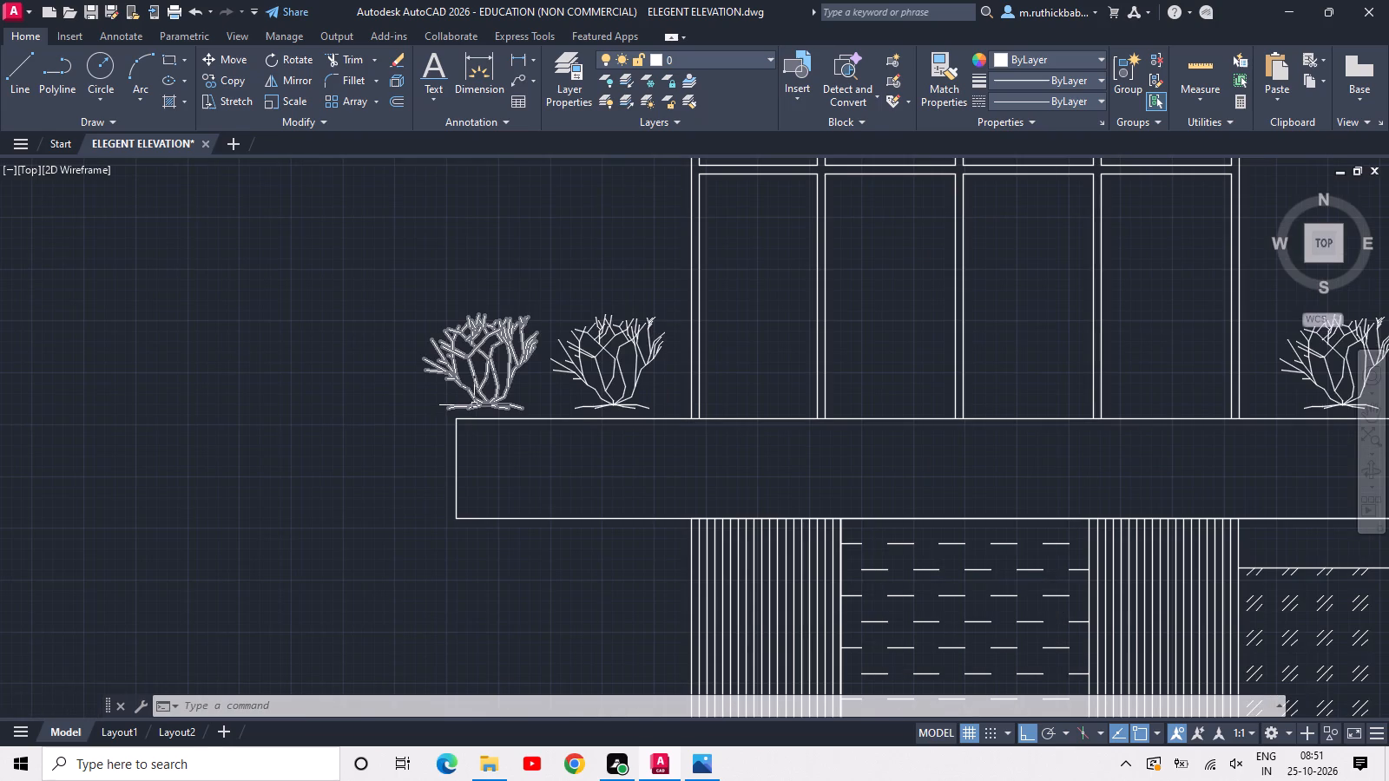
scroll(520, 410, up, 1)
scroll(520, 410, down, 2)
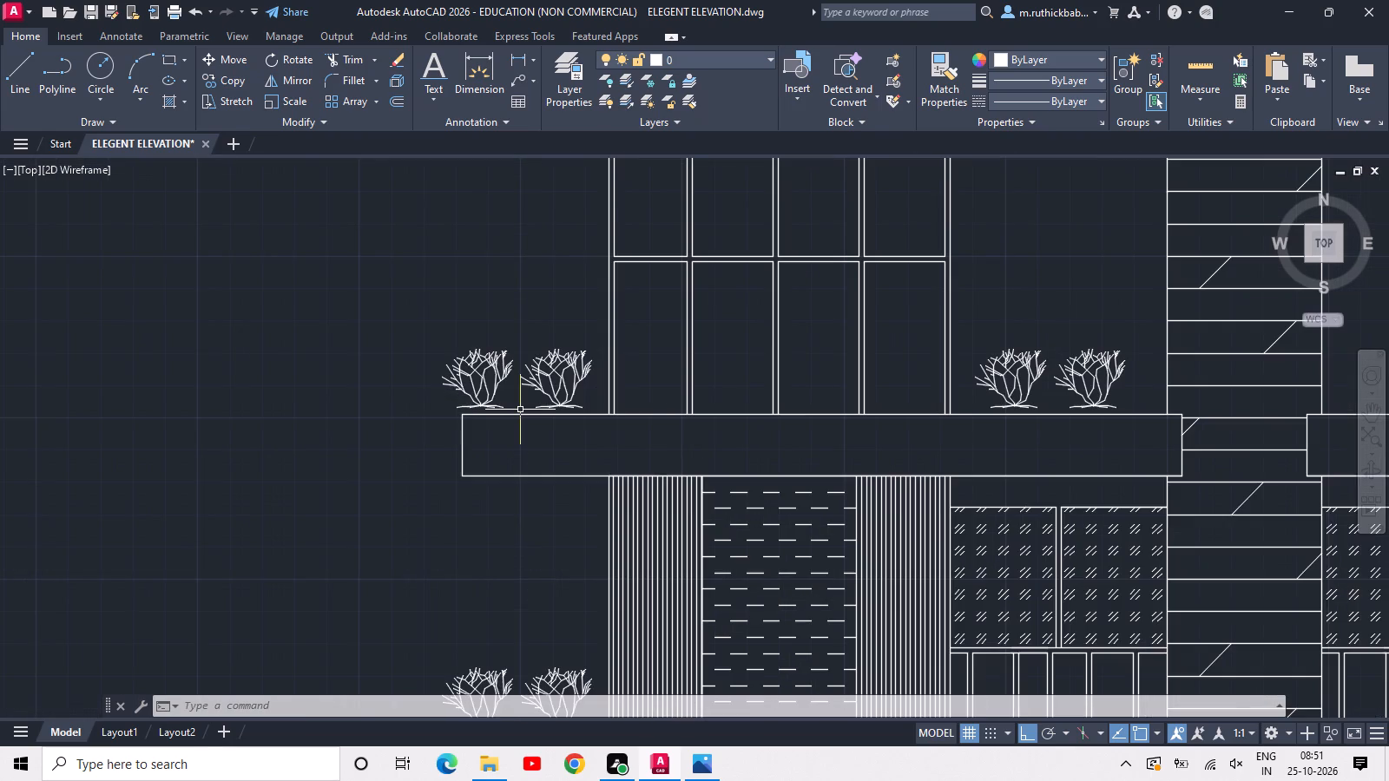
scroll(519, 411, down, 2)
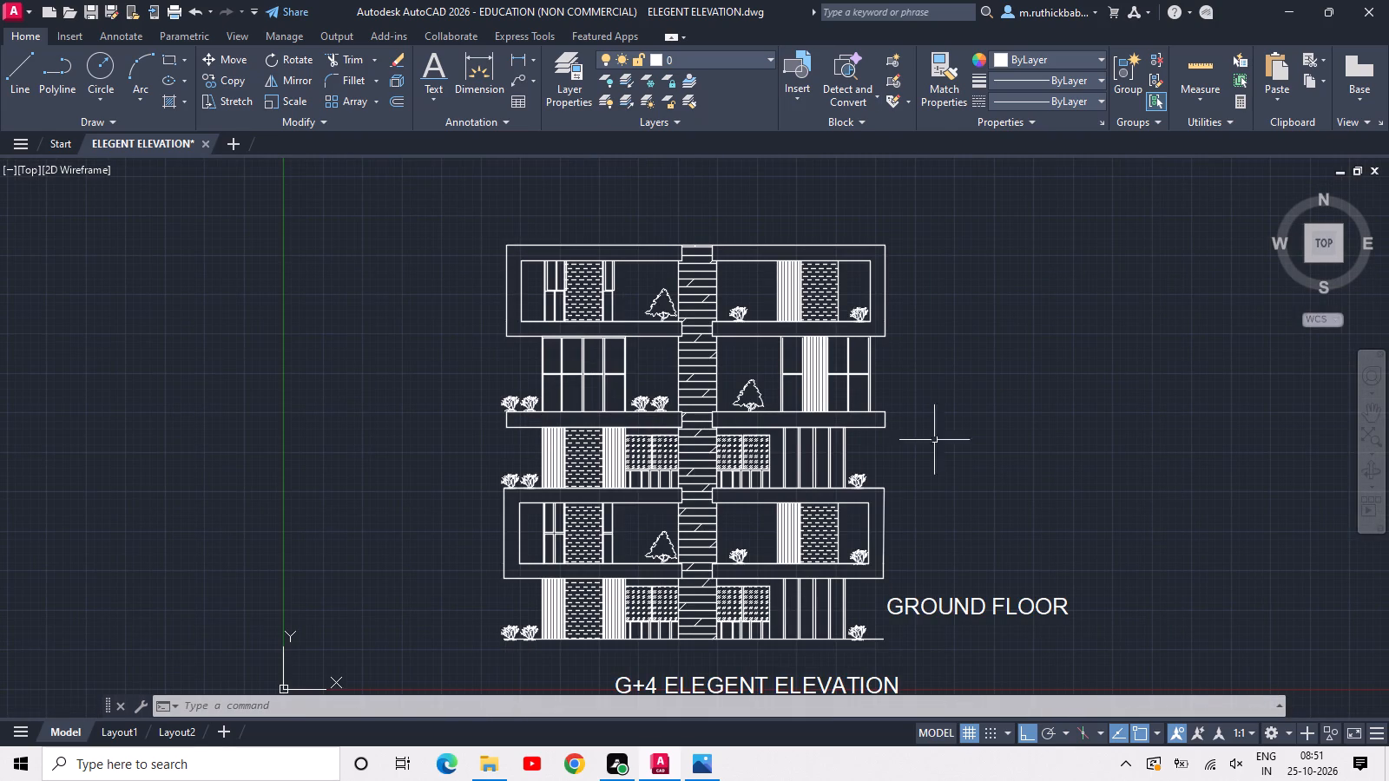
middle_drag(963, 441, 905, 491)
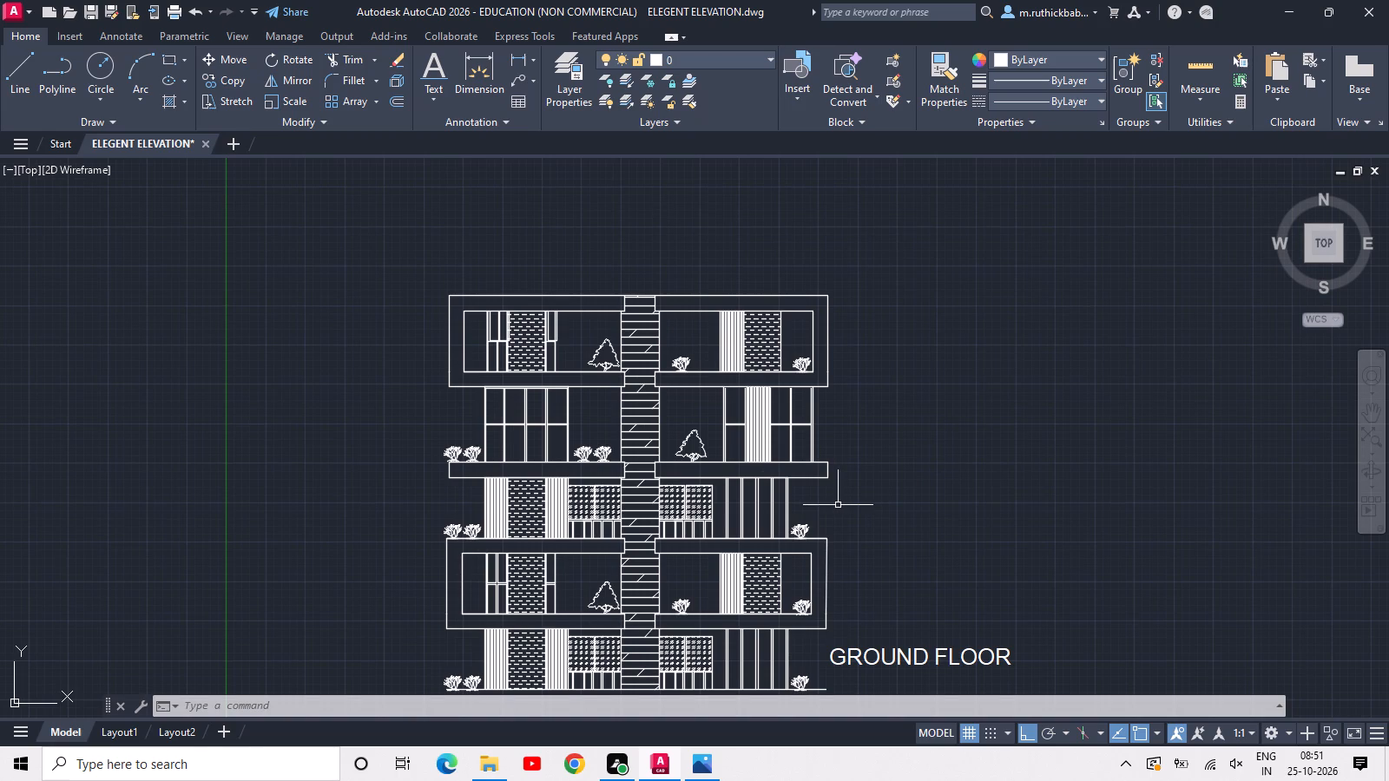
Save the elevation drawing.
key(ctrl+s)
key(ctrl+s)
key(ctrl+s)
Set up a centred plot with DWG To PDF.pc3, using a window around the whole elevation, its title and the floor label.
scroll(838, 505, down, 2)
middle_drag(838, 505, 749, 489)
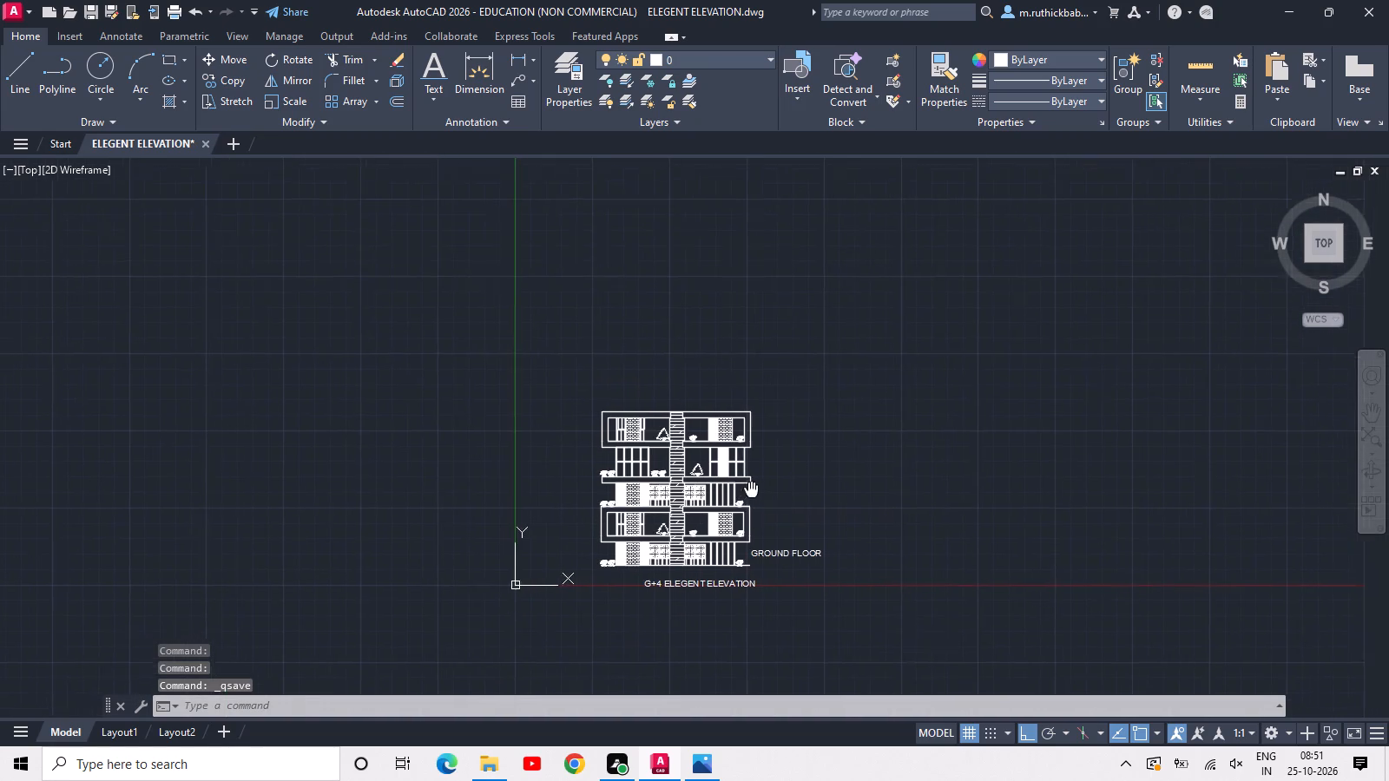
middle_drag(749, 489, 747, 489)
scroll(745, 489, up, 2)
middle_drag(745, 489, 599, 425)
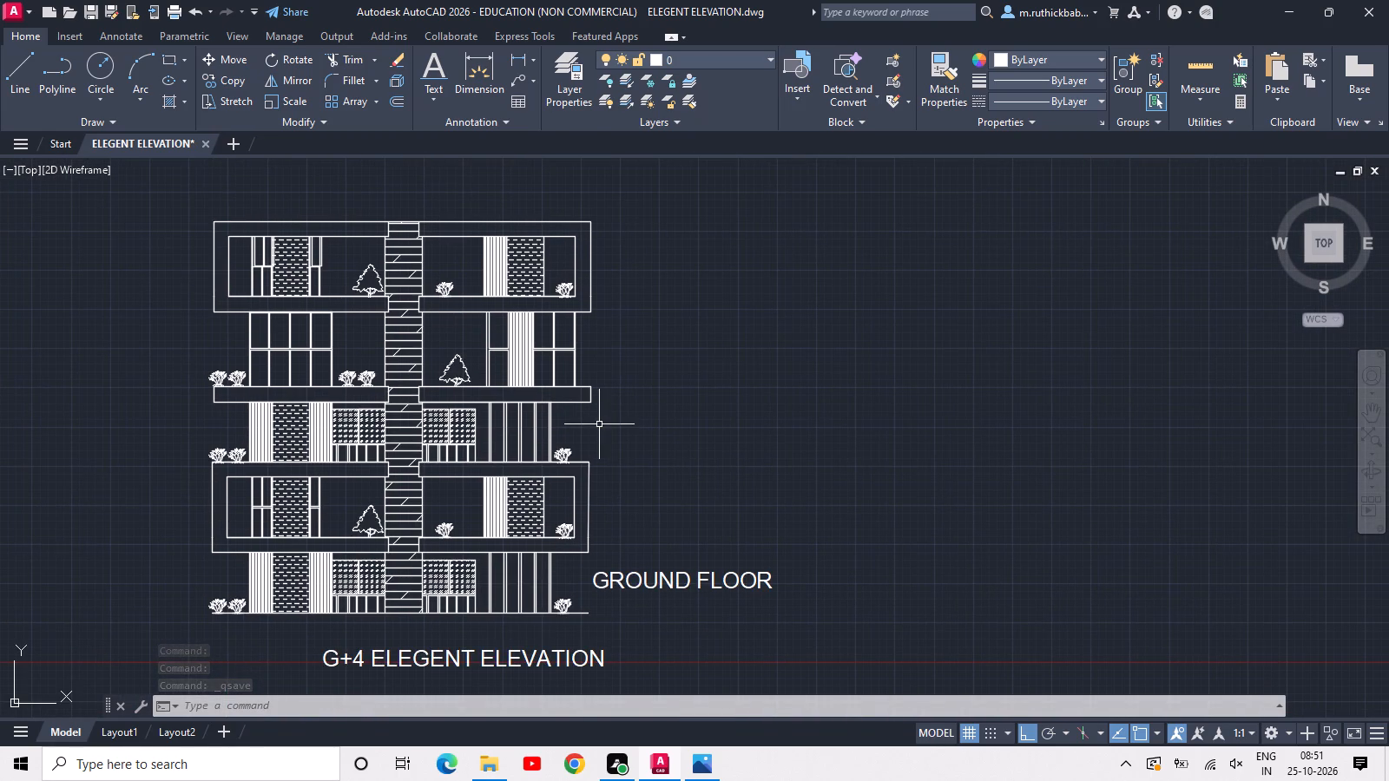
key(ctrl+p)
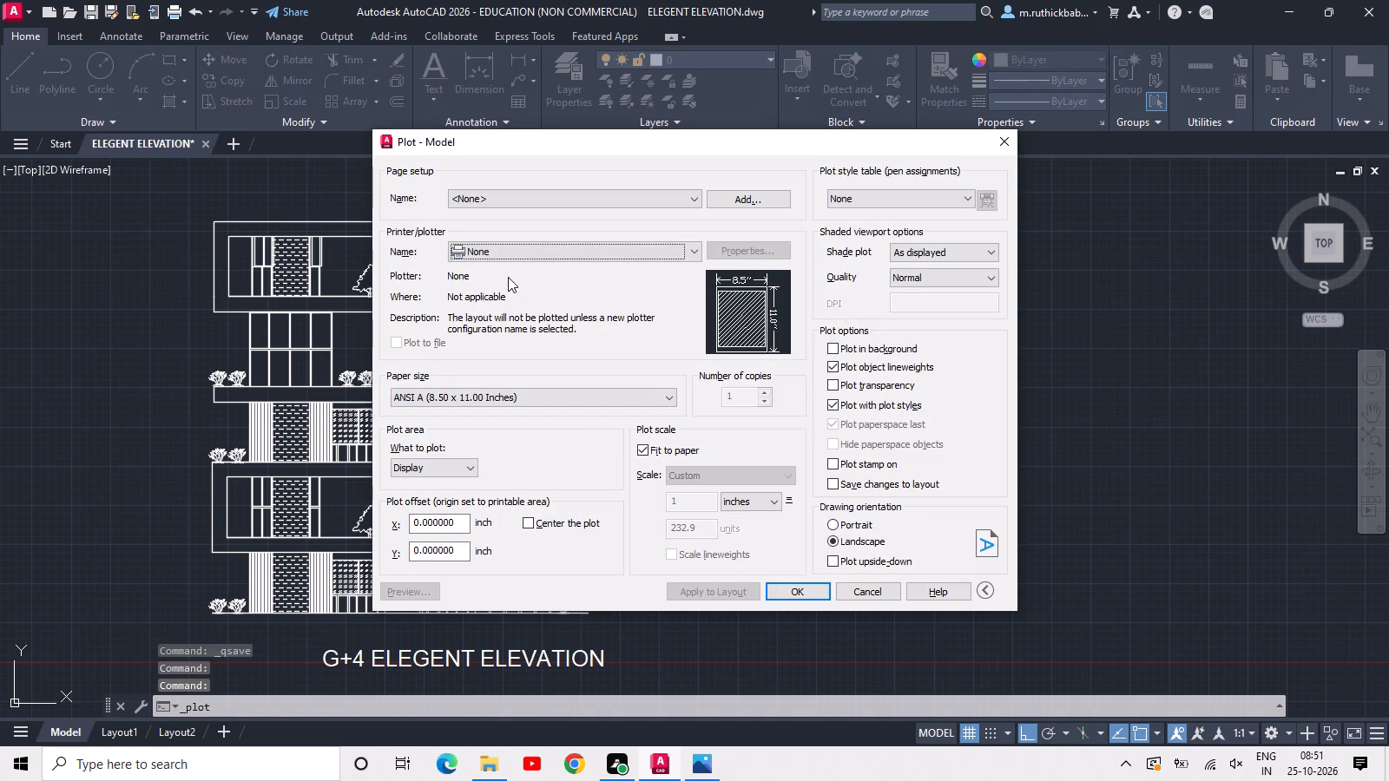
click(505, 253)
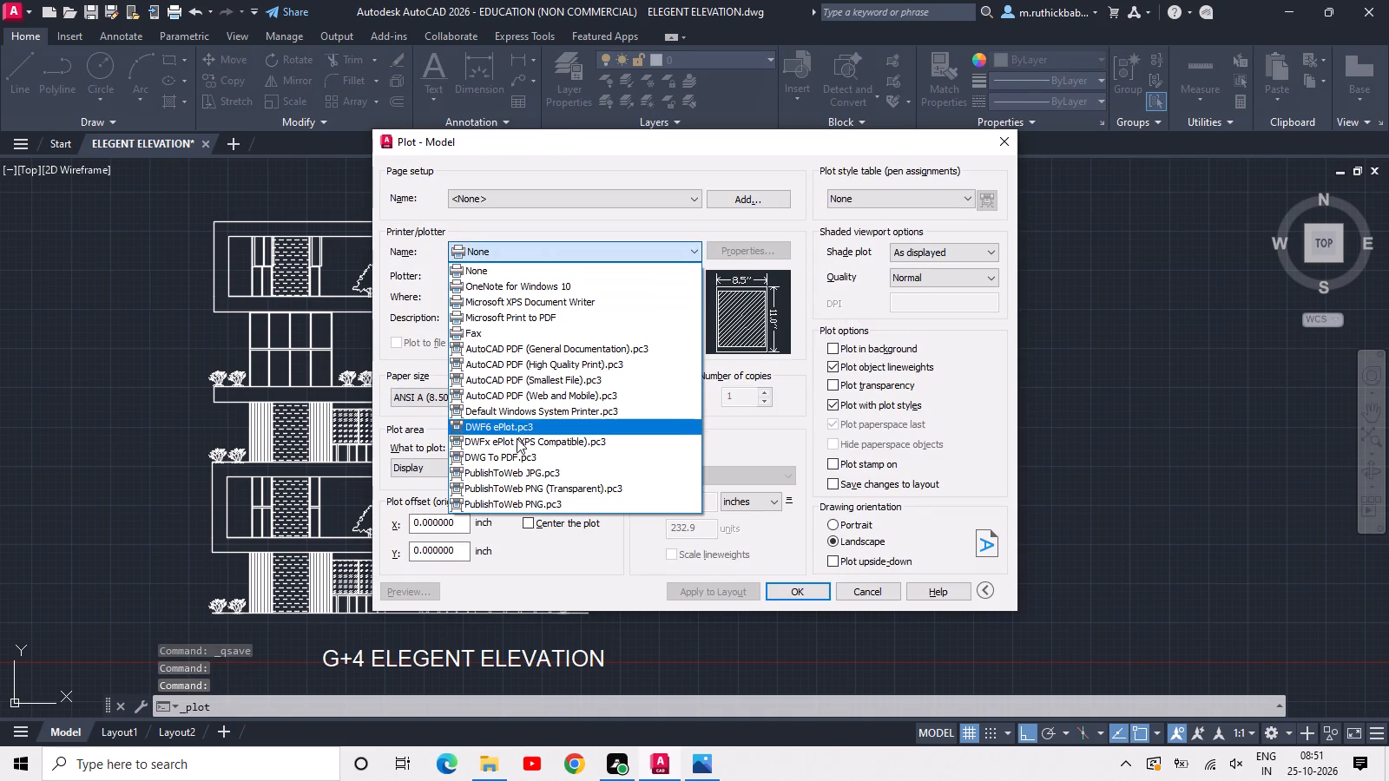
click(516, 463)
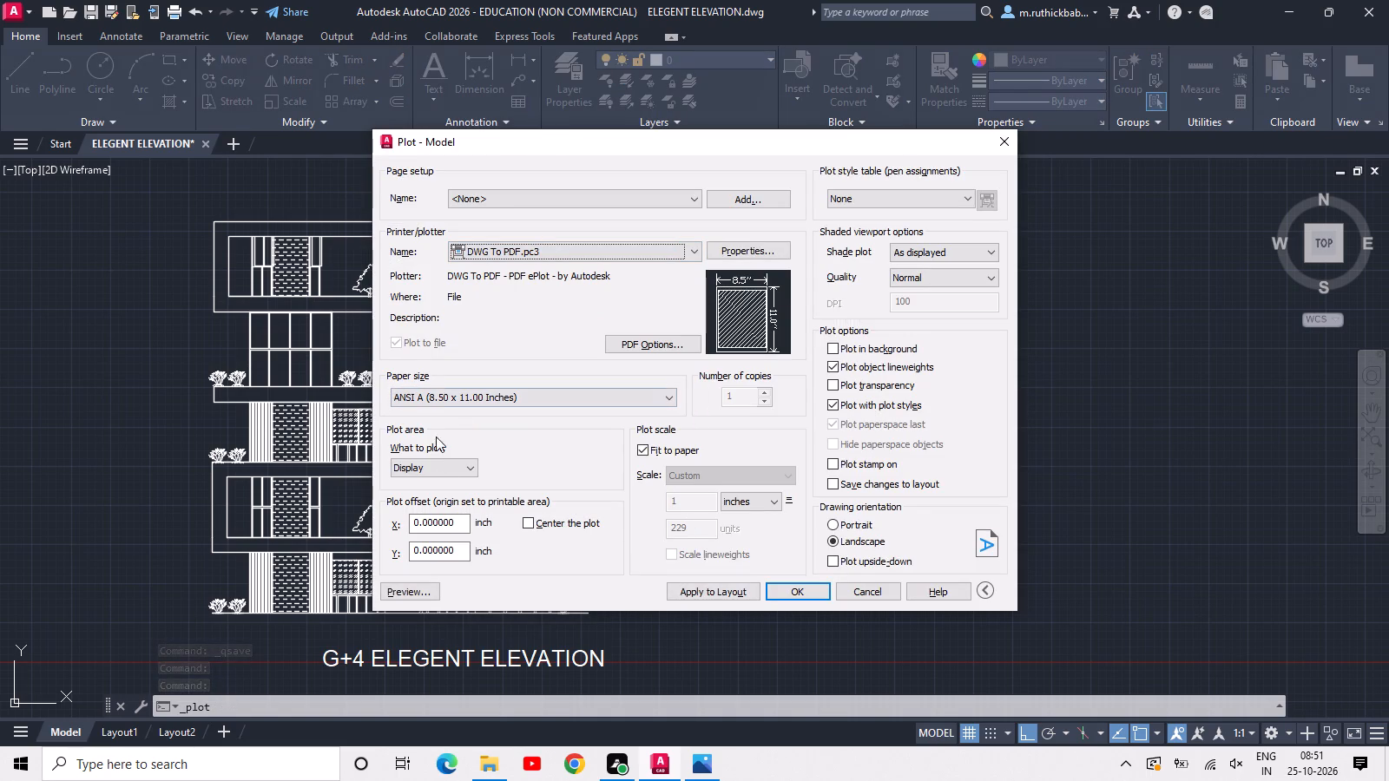
click(446, 463)
click(432, 515)
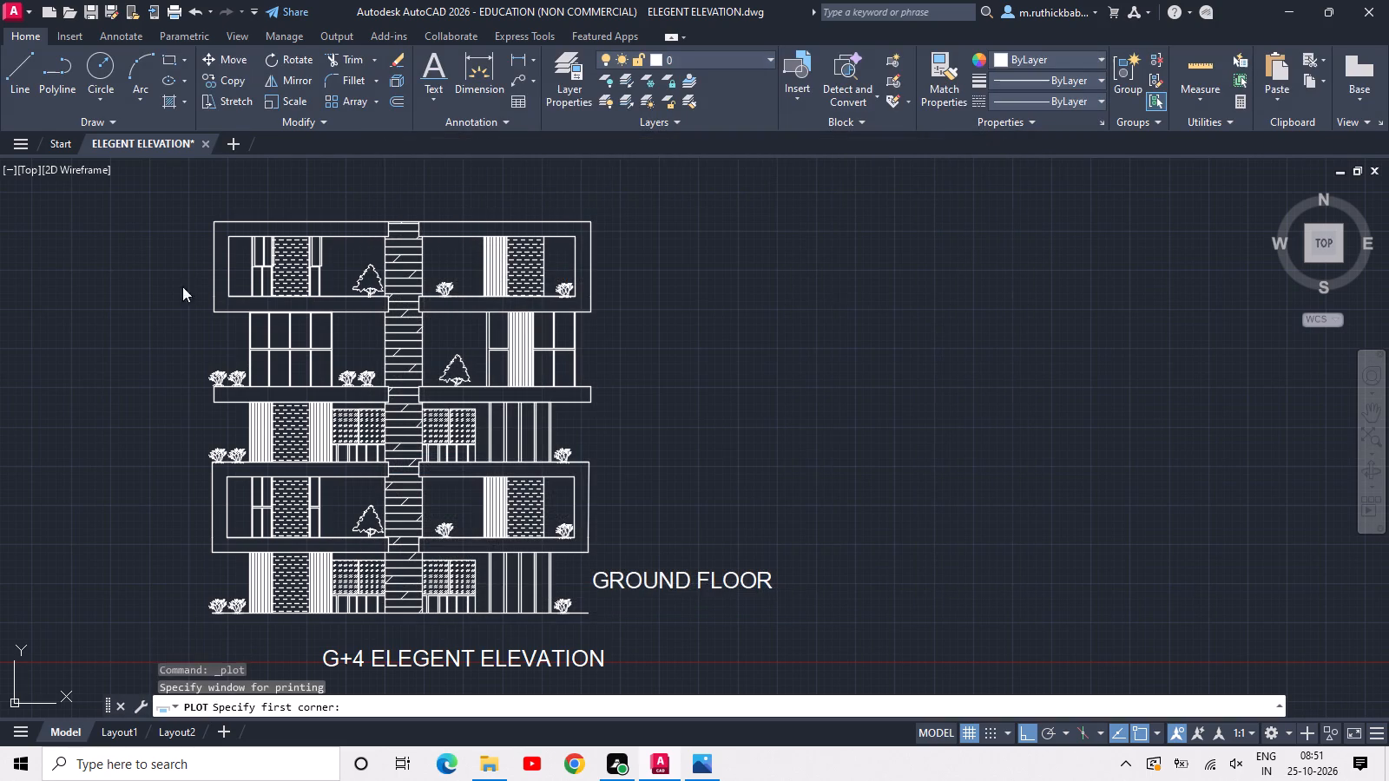
click(155, 179)
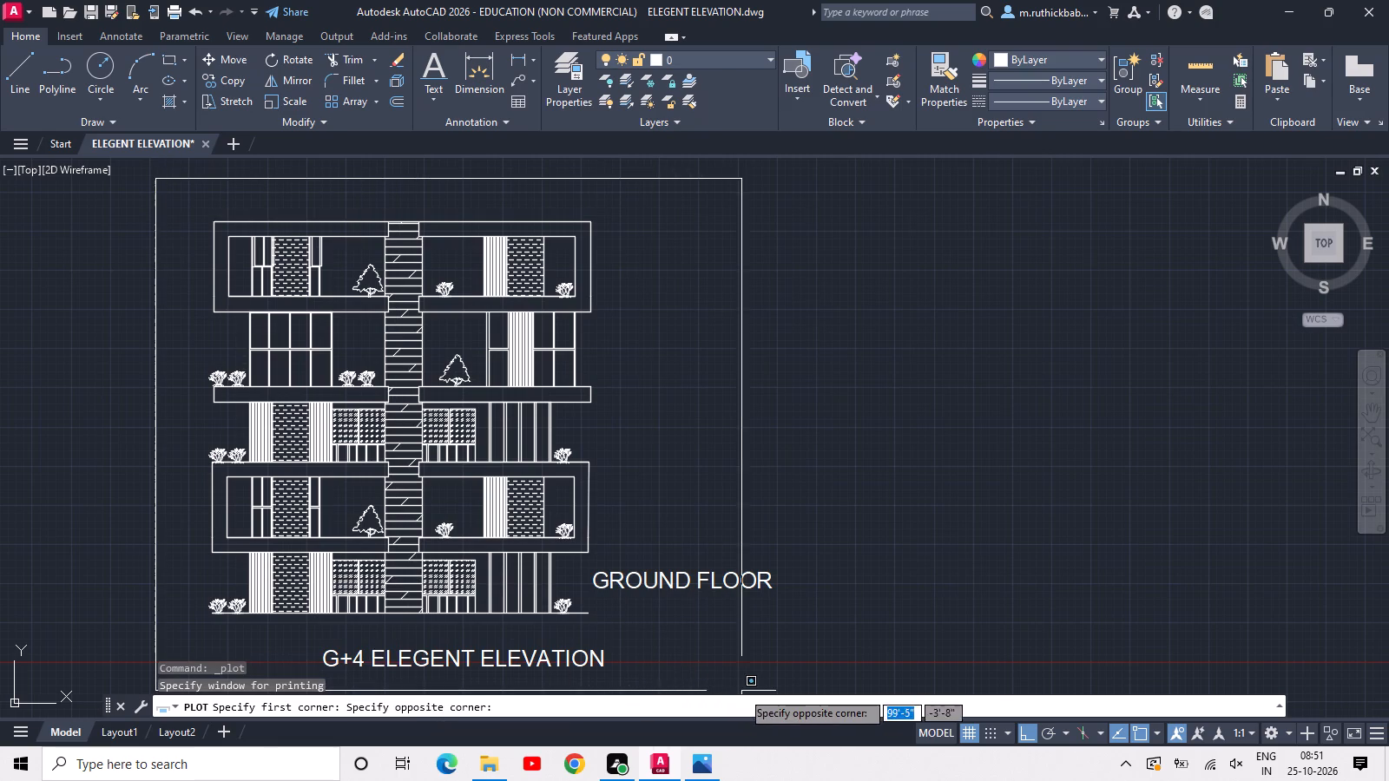
click(783, 691)
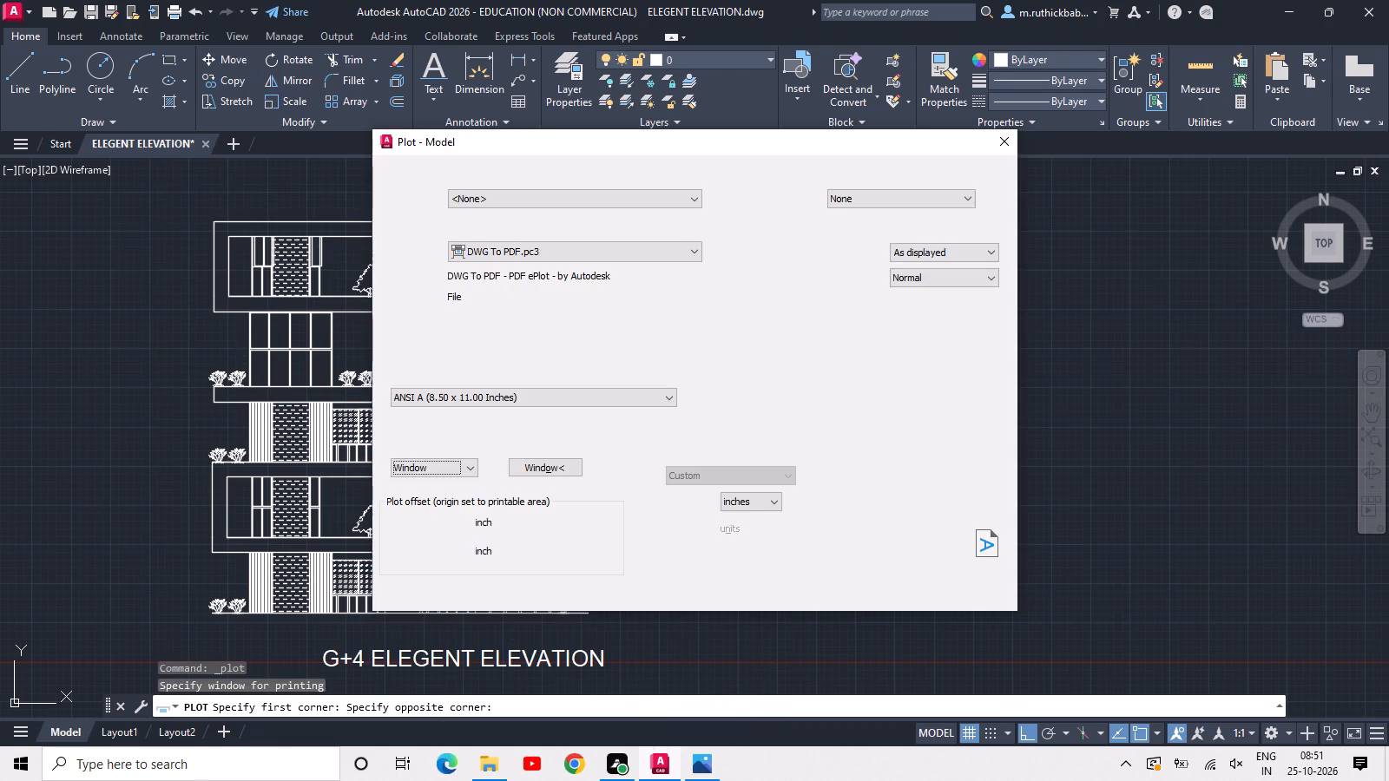
click(529, 523)
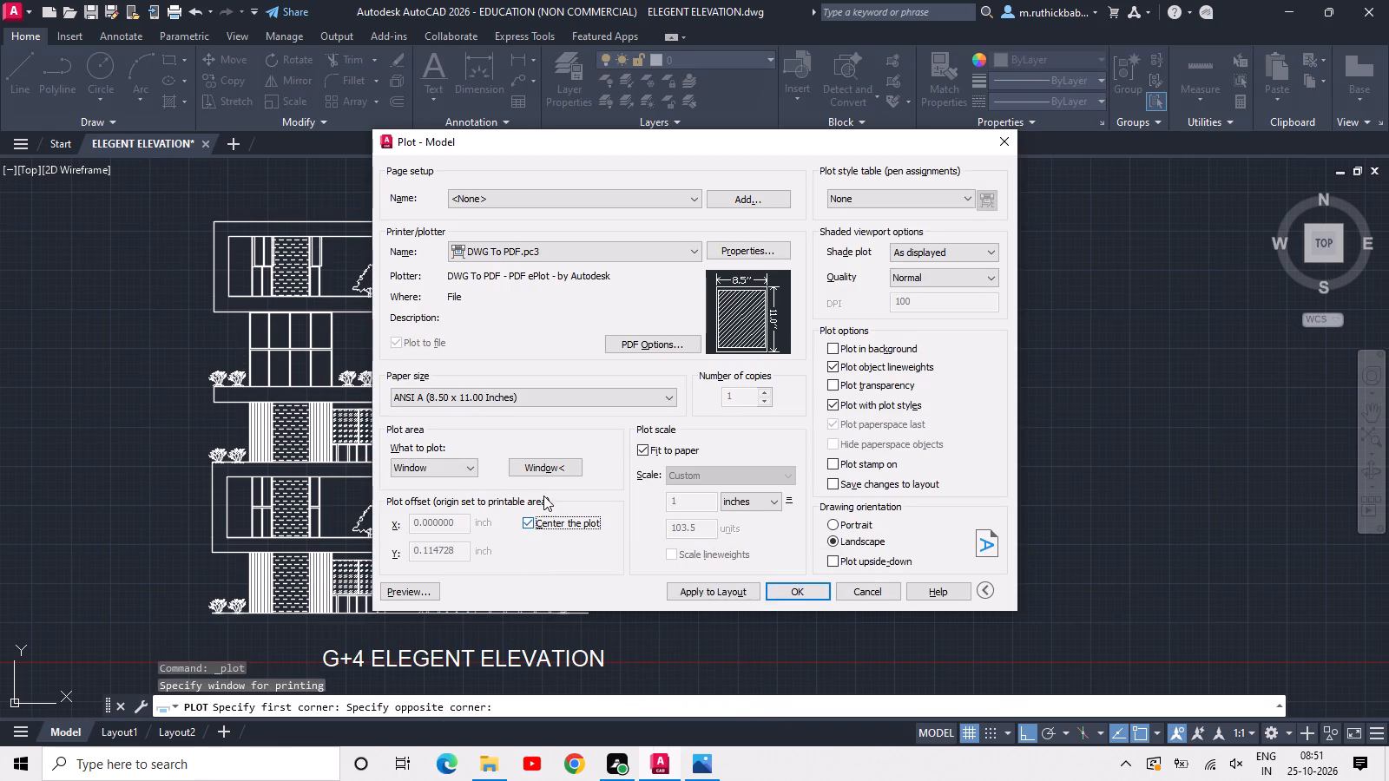
Plot the drawing to ELEGENT ELEVATION-Model.pdf in the Documents folder and review the resulting page.
click(800, 587)
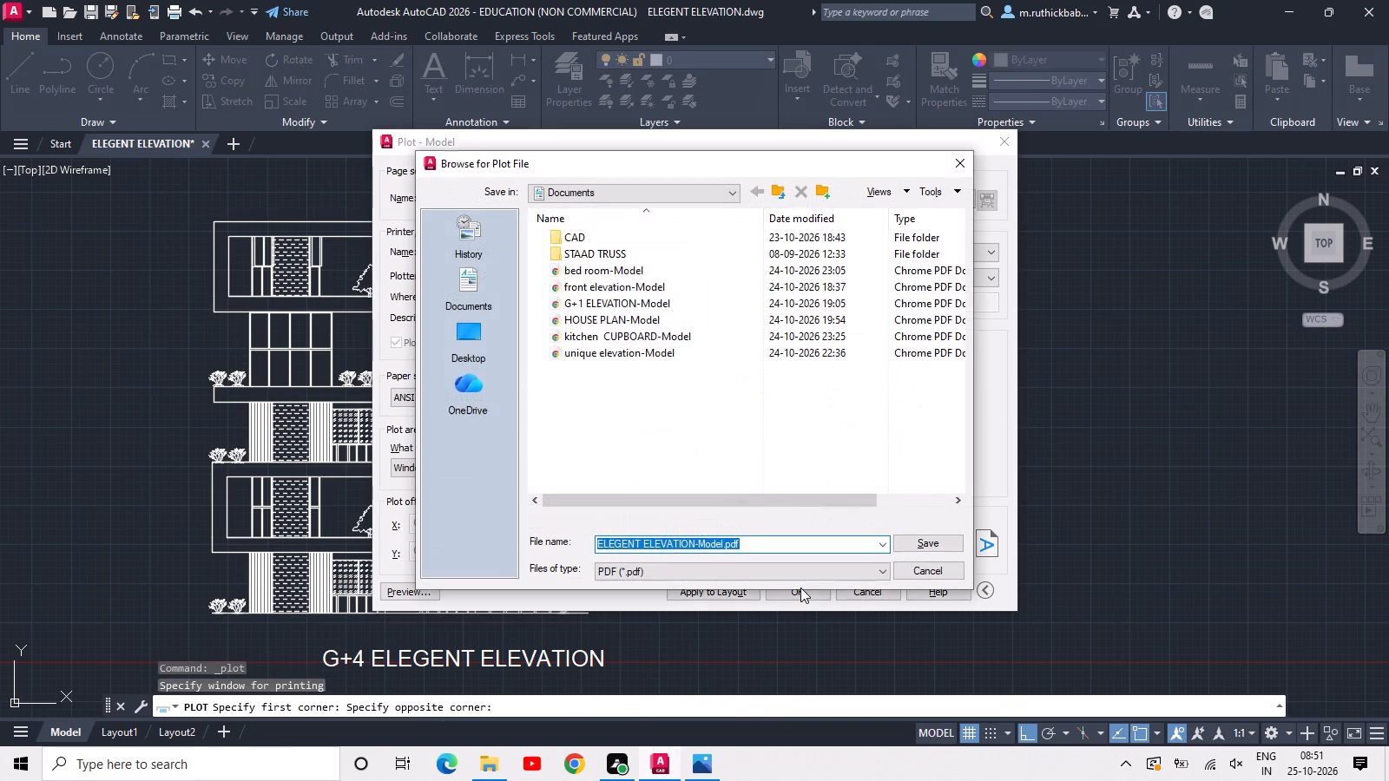
click(921, 545)
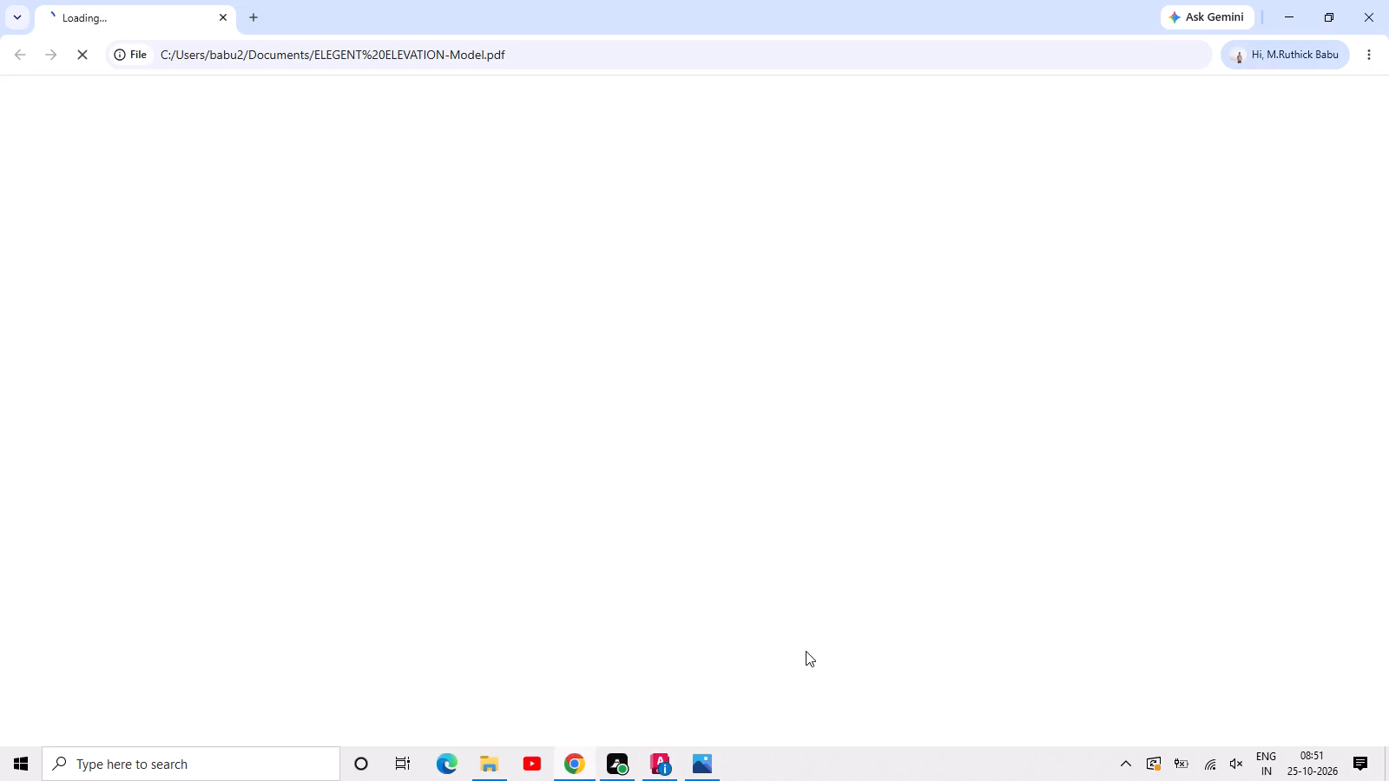
scroll(758, 562, down, 1)
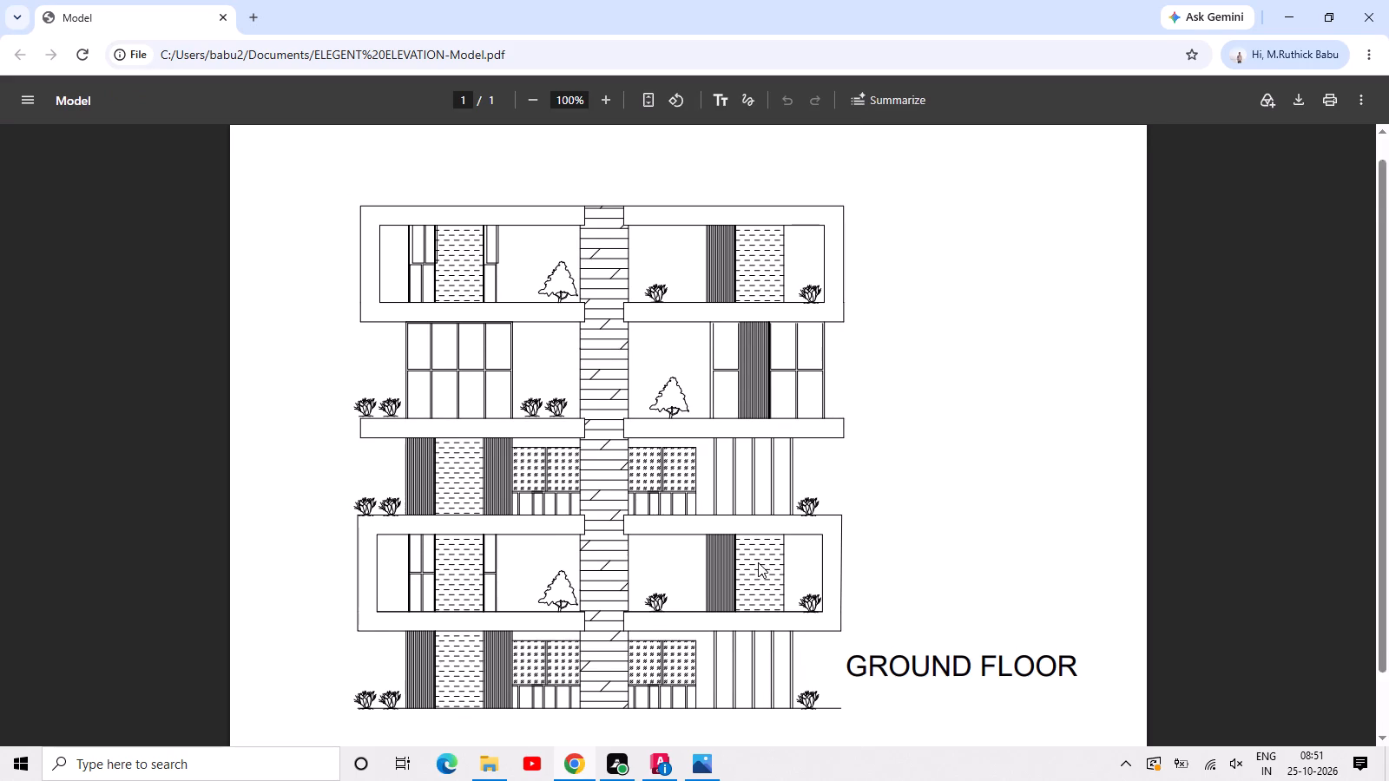
scroll(758, 562, up, 1)
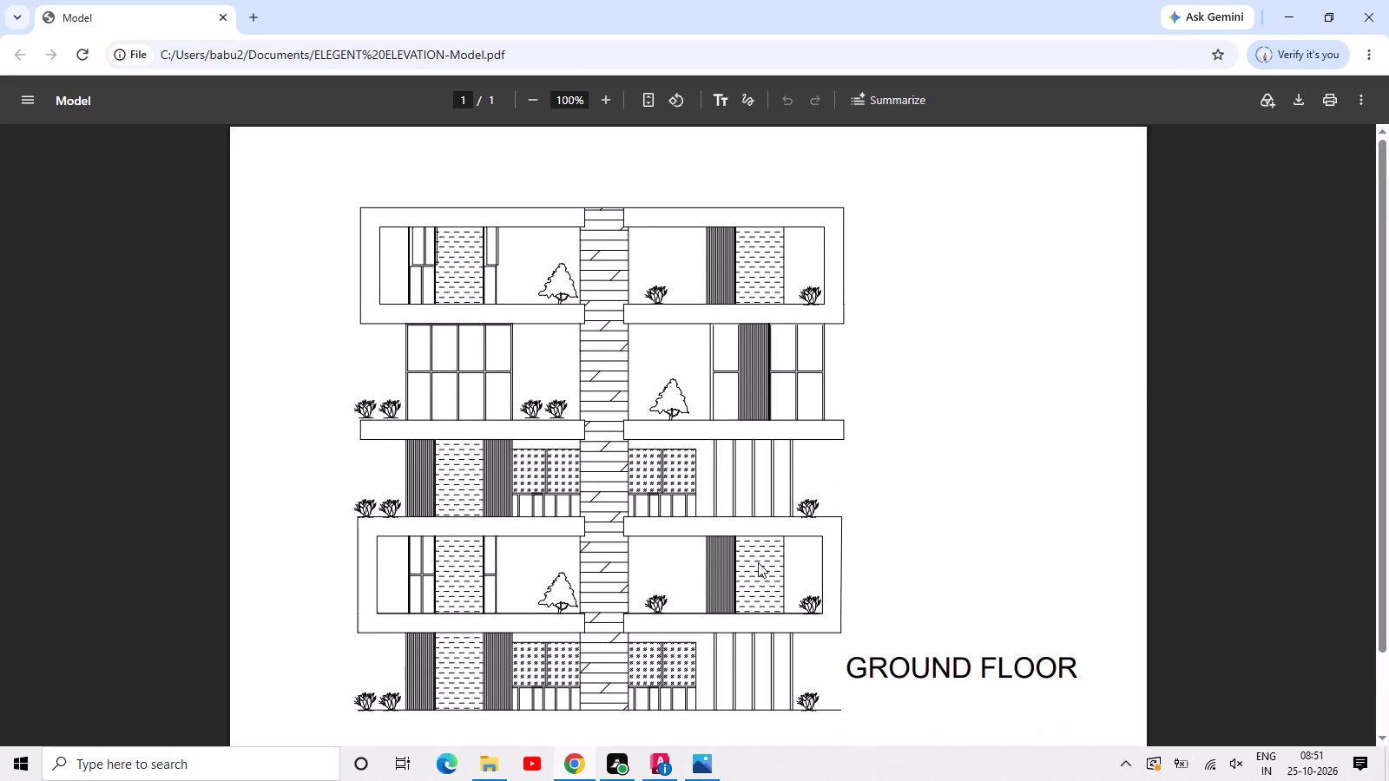
scroll(758, 562, down, 1)
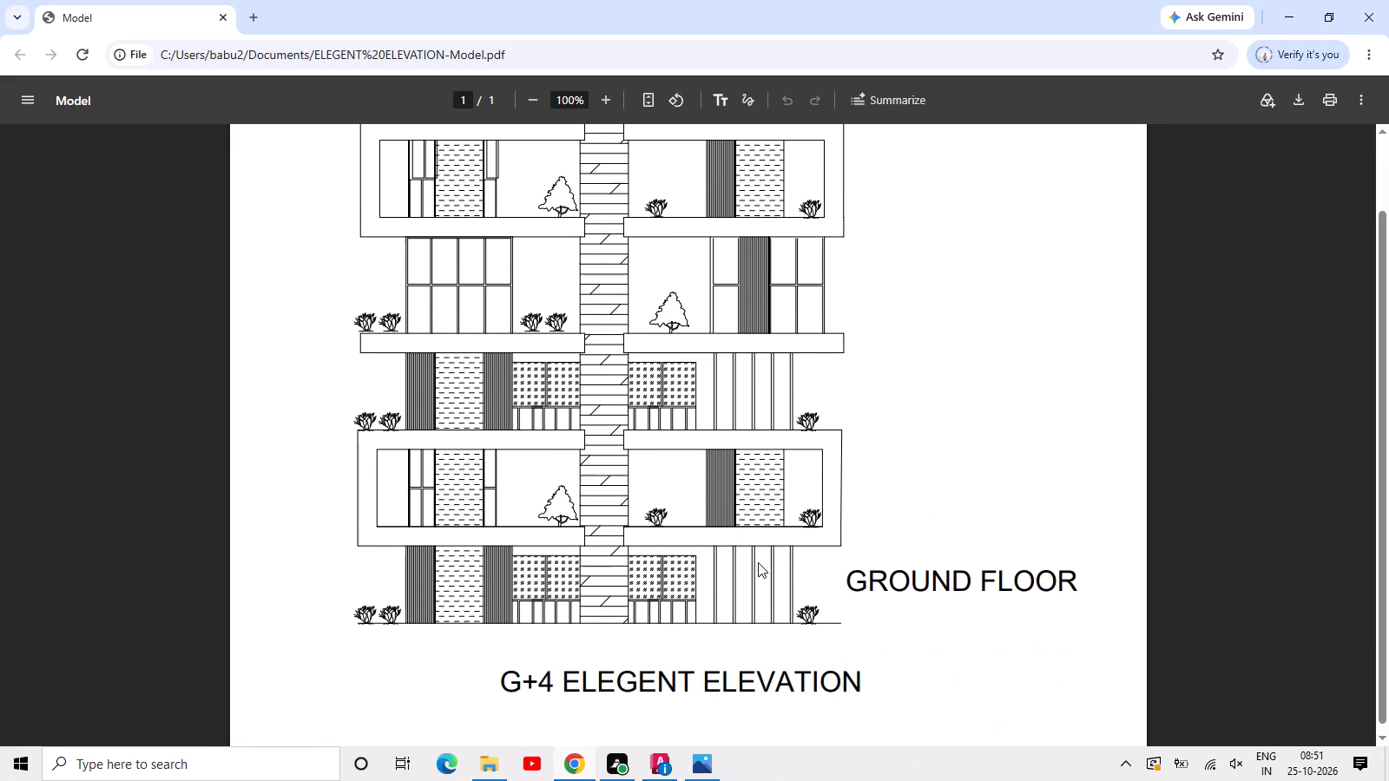